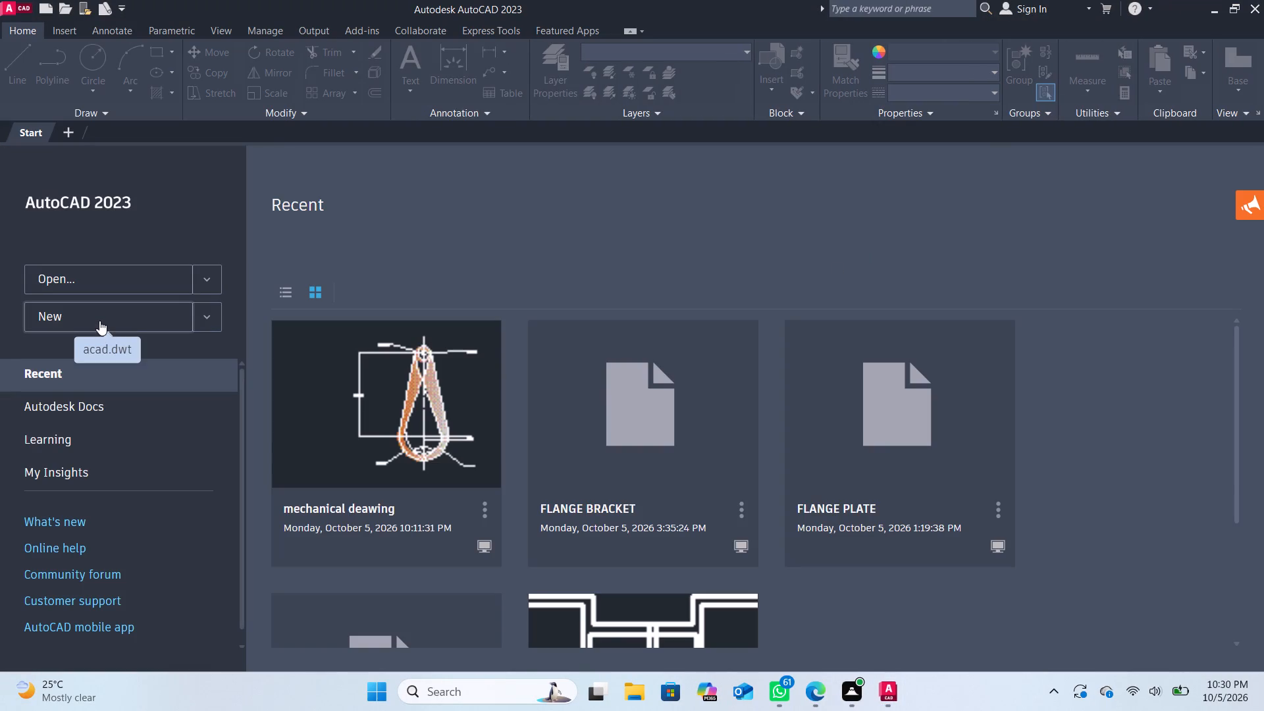
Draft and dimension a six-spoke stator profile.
Create a new drawing from the acad.dwt template.
click(99, 320)
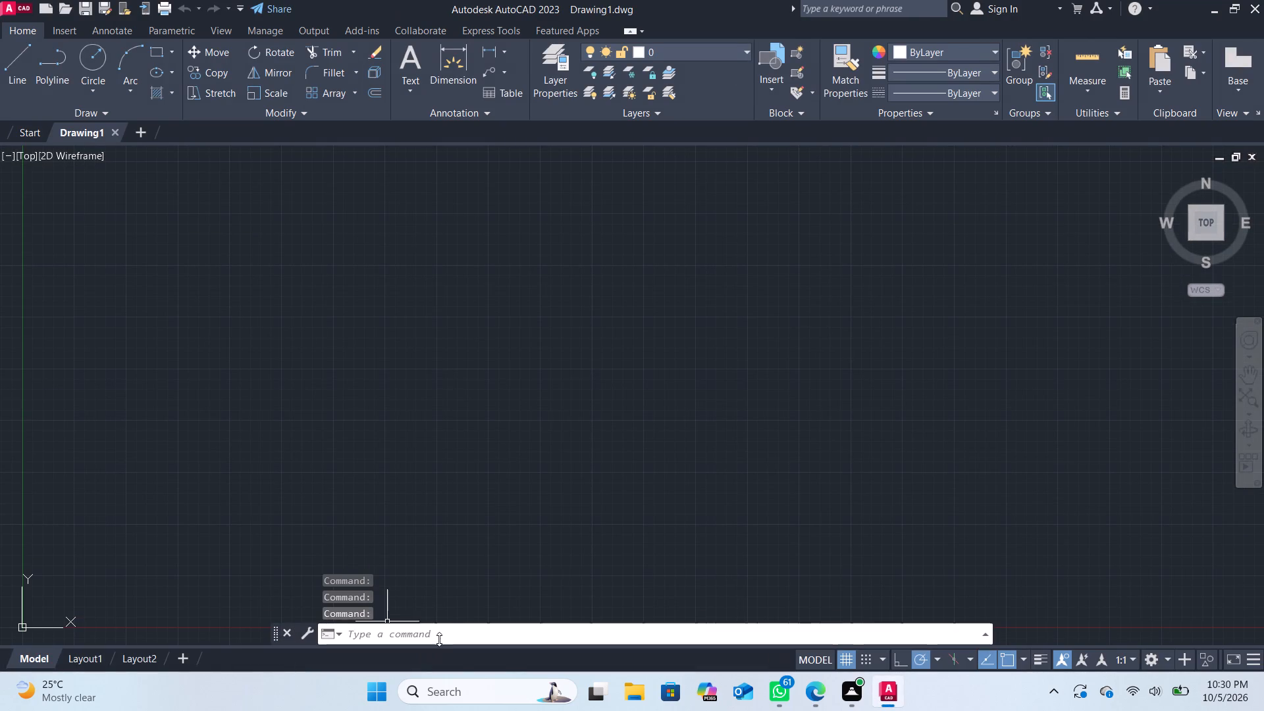
Turn on log file recording with the LOGFILEON command.
click(440, 633)
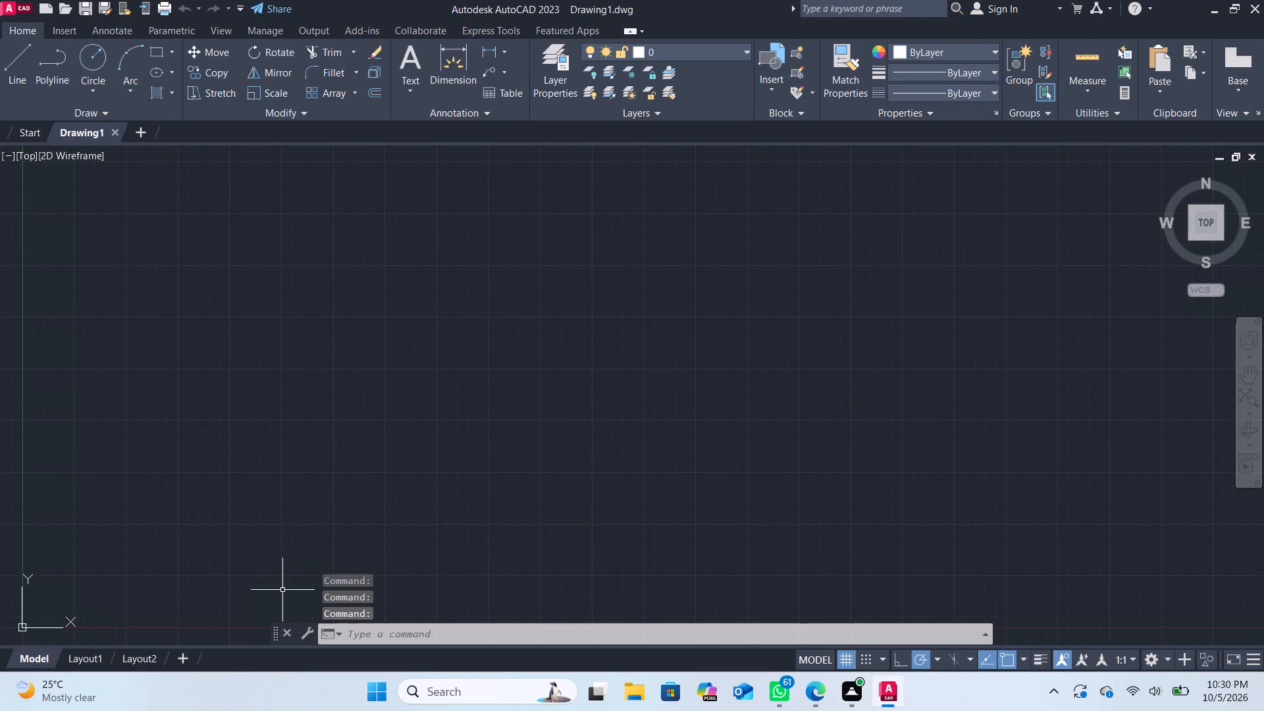
text(log)
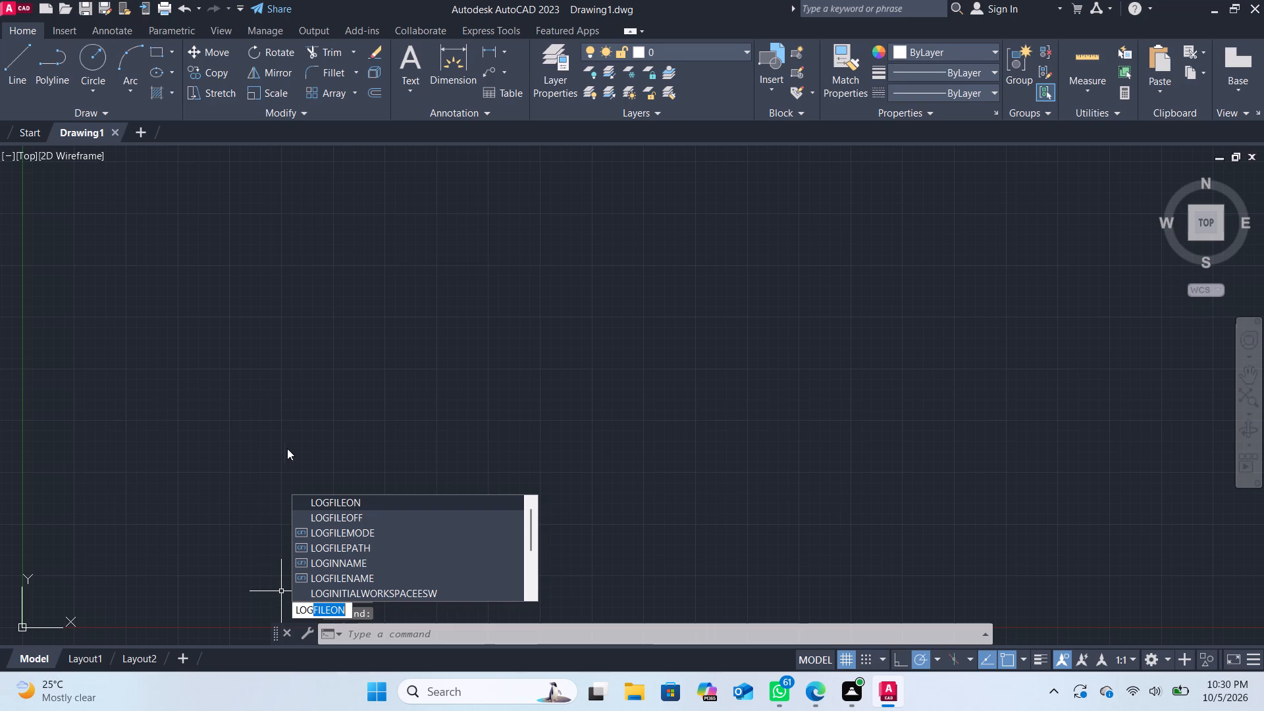
click(340, 500)
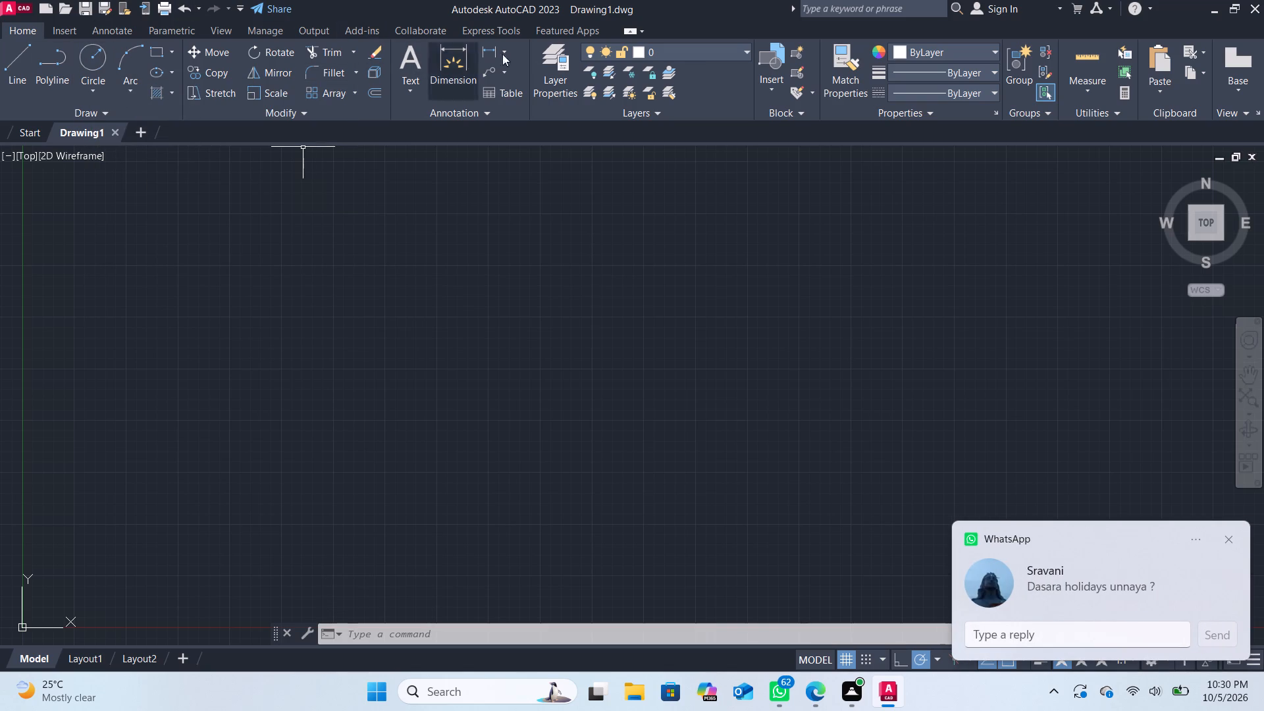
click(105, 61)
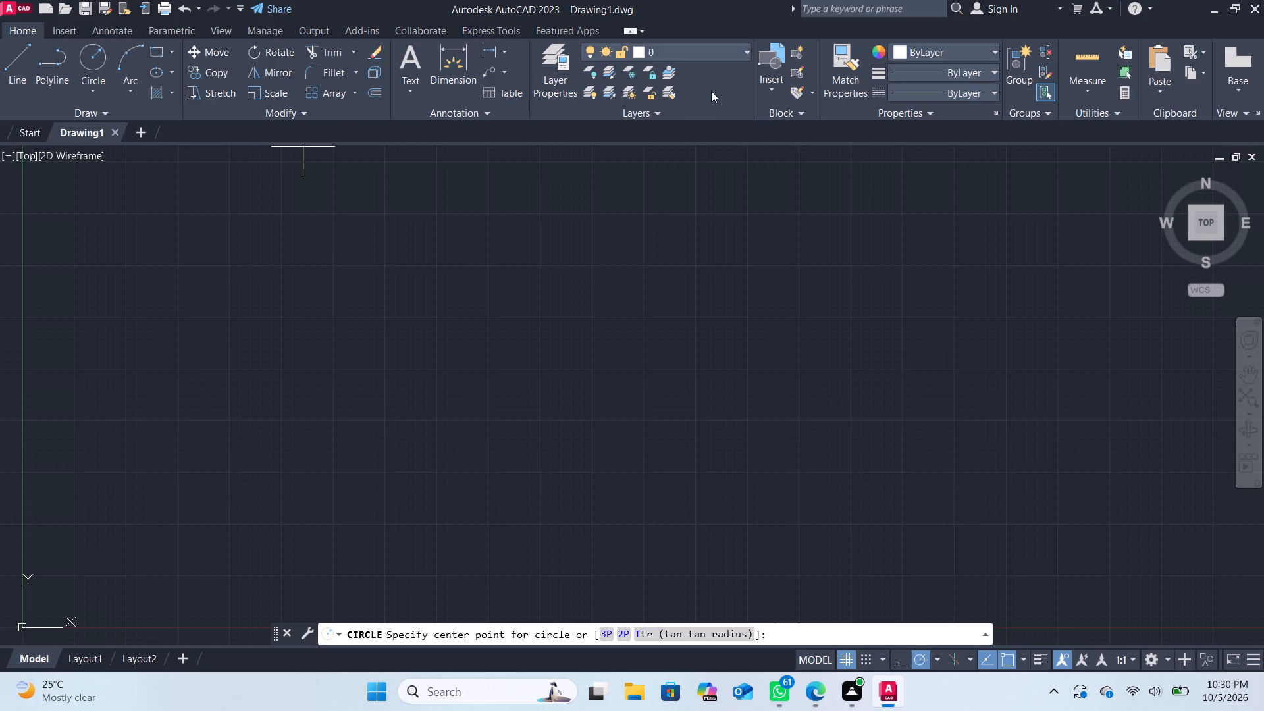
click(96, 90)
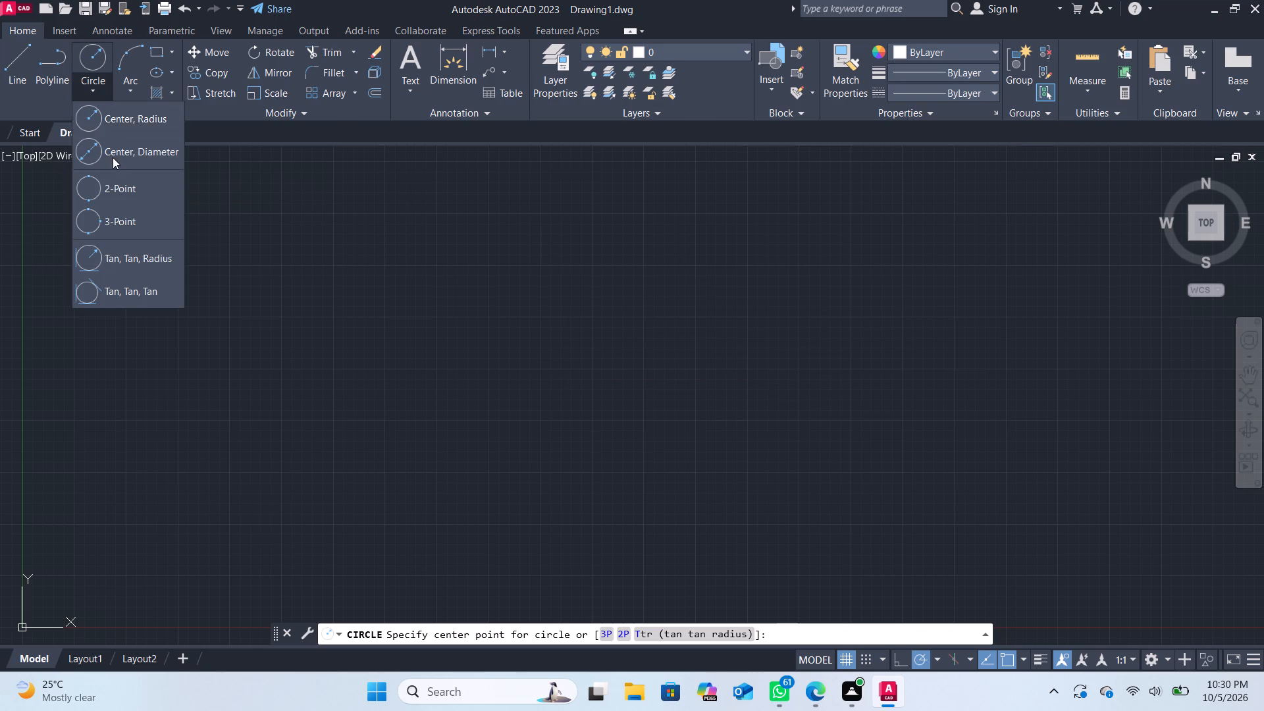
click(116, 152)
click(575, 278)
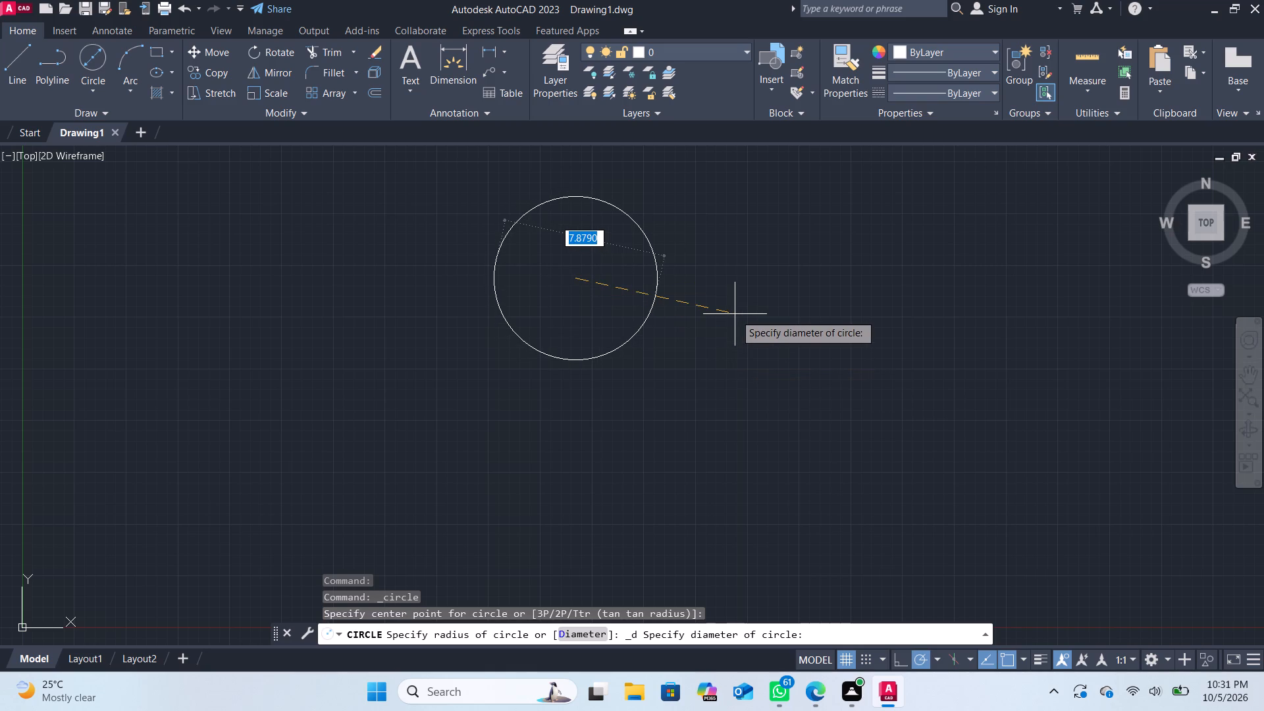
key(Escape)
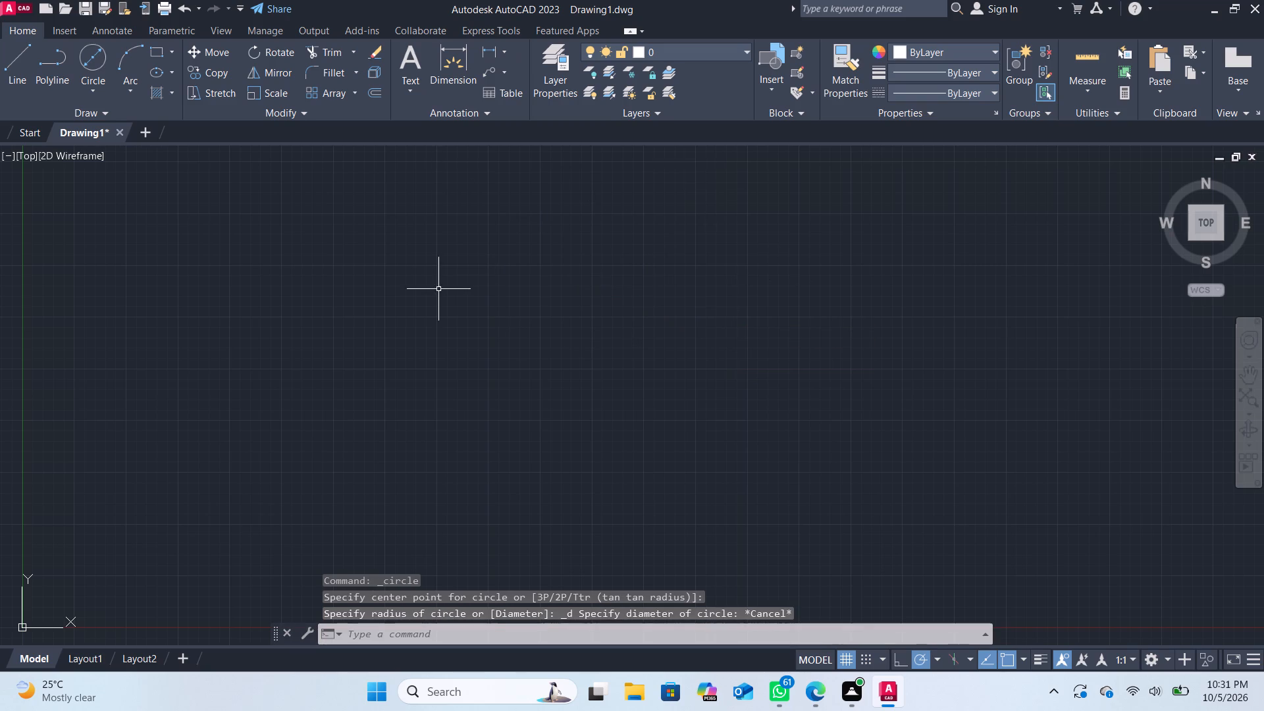
Draw a circle of diameter 46 in the empty drawing area, using the Center, Diameter method.
scroll(442, 302, down, 14)
scroll(631, 470, up, 3)
scroll(562, 398, up, 1)
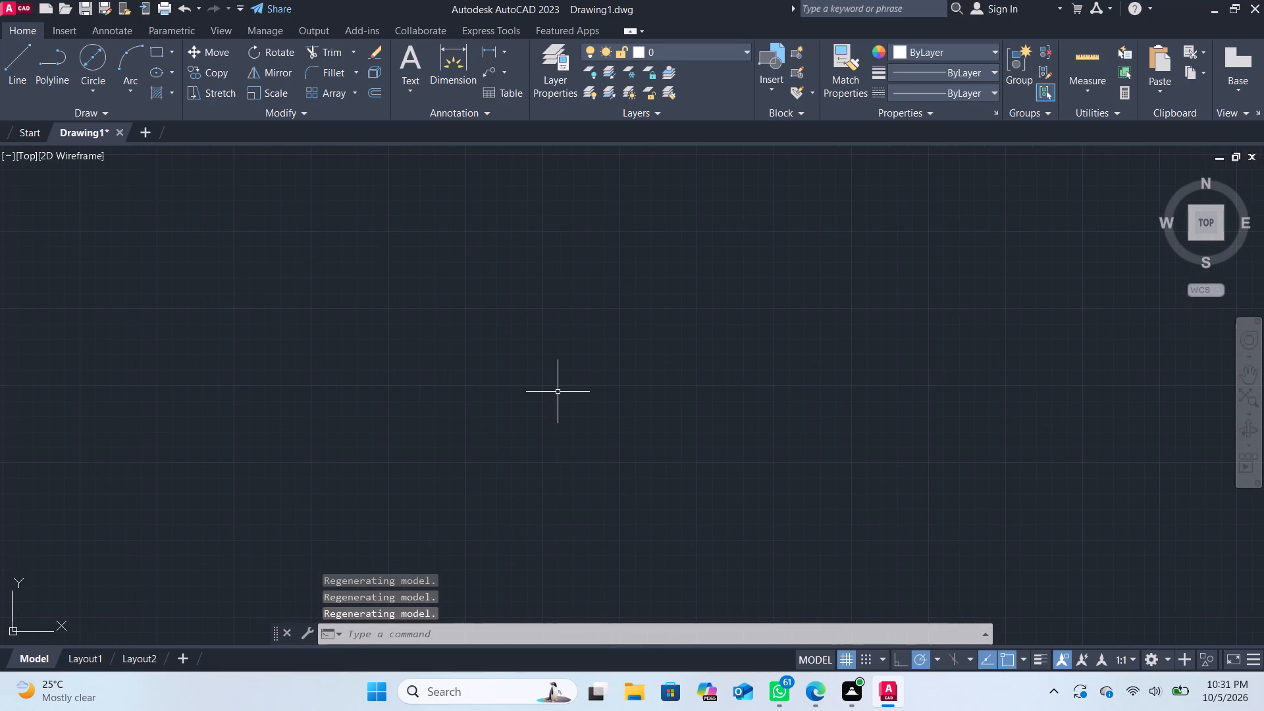
click(98, 61)
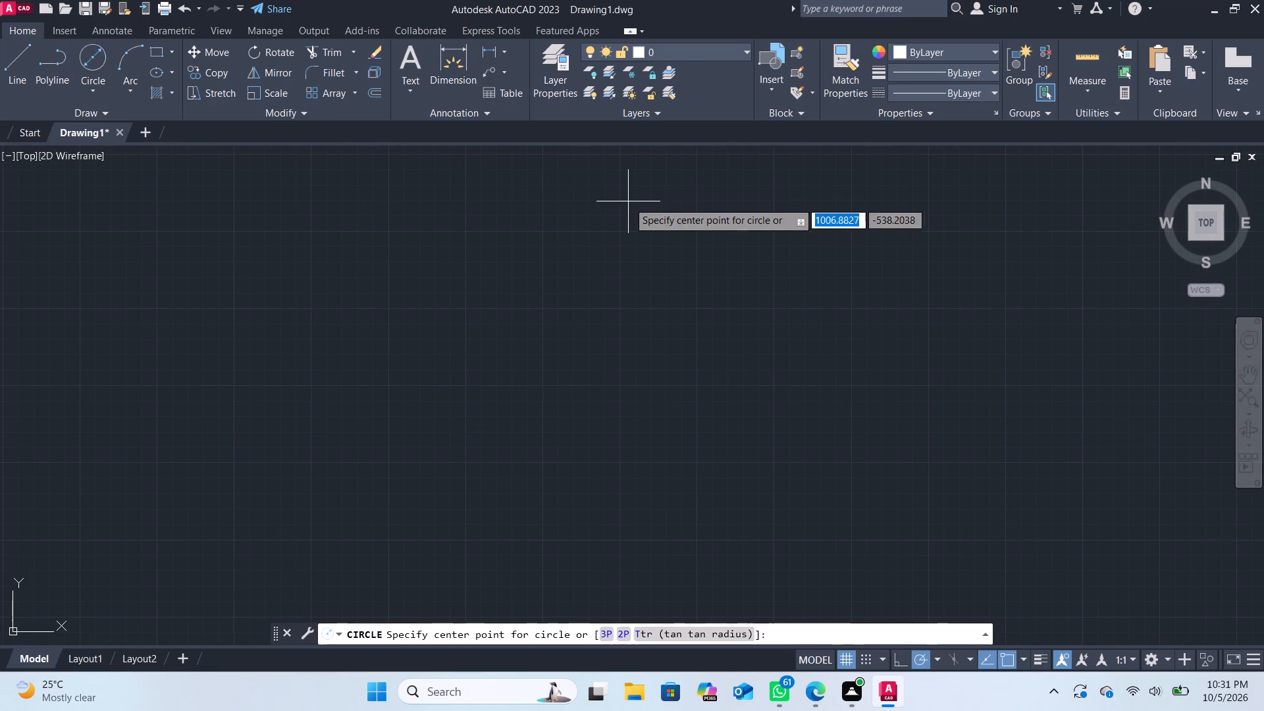
click(596, 291)
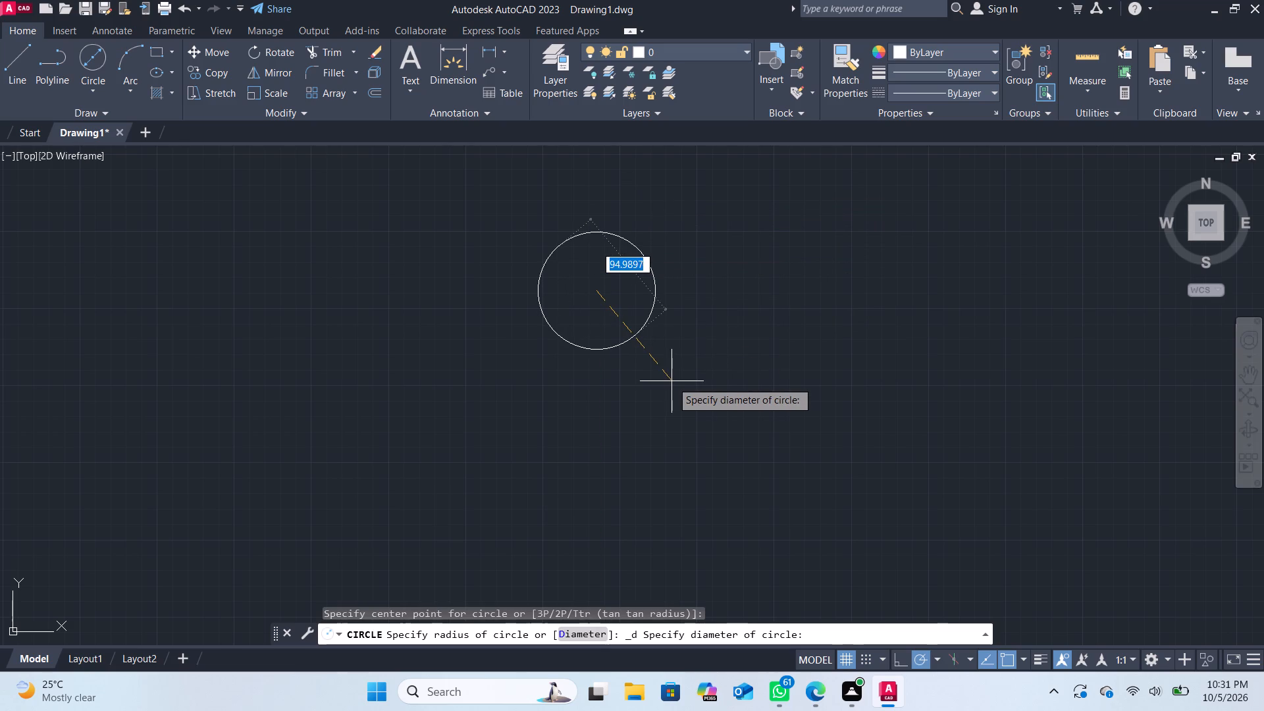
text(46)
key(Return)
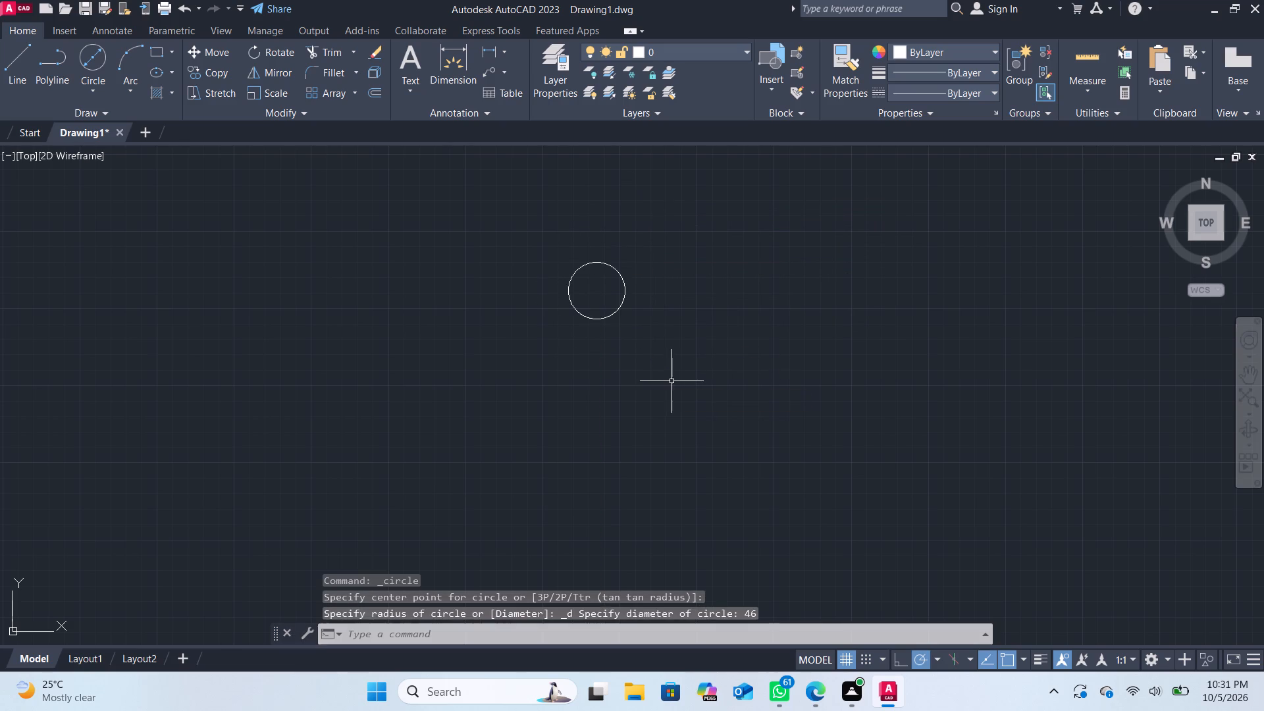
Draw a concentric circle of diameter 41 at the center of the existing circle.
scroll(670, 376, up, 1)
middle_drag(647, 251, 659, 268)
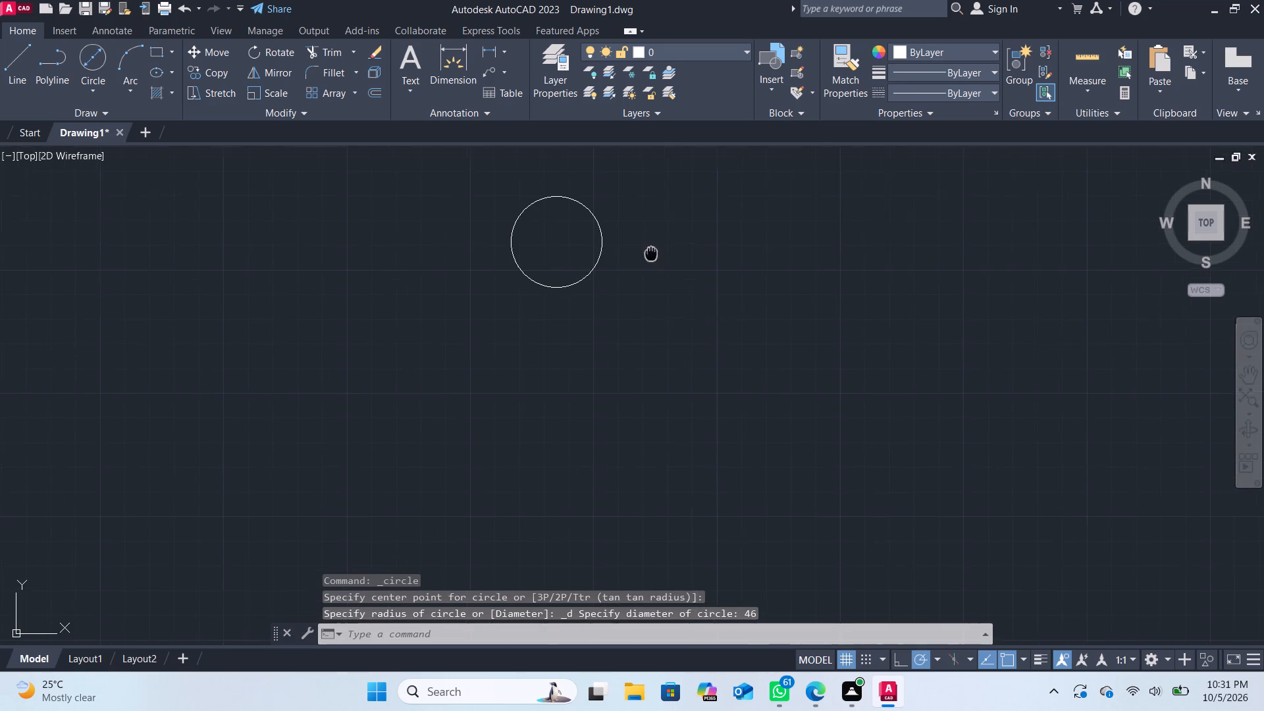
middle_drag(659, 268, 685, 304)
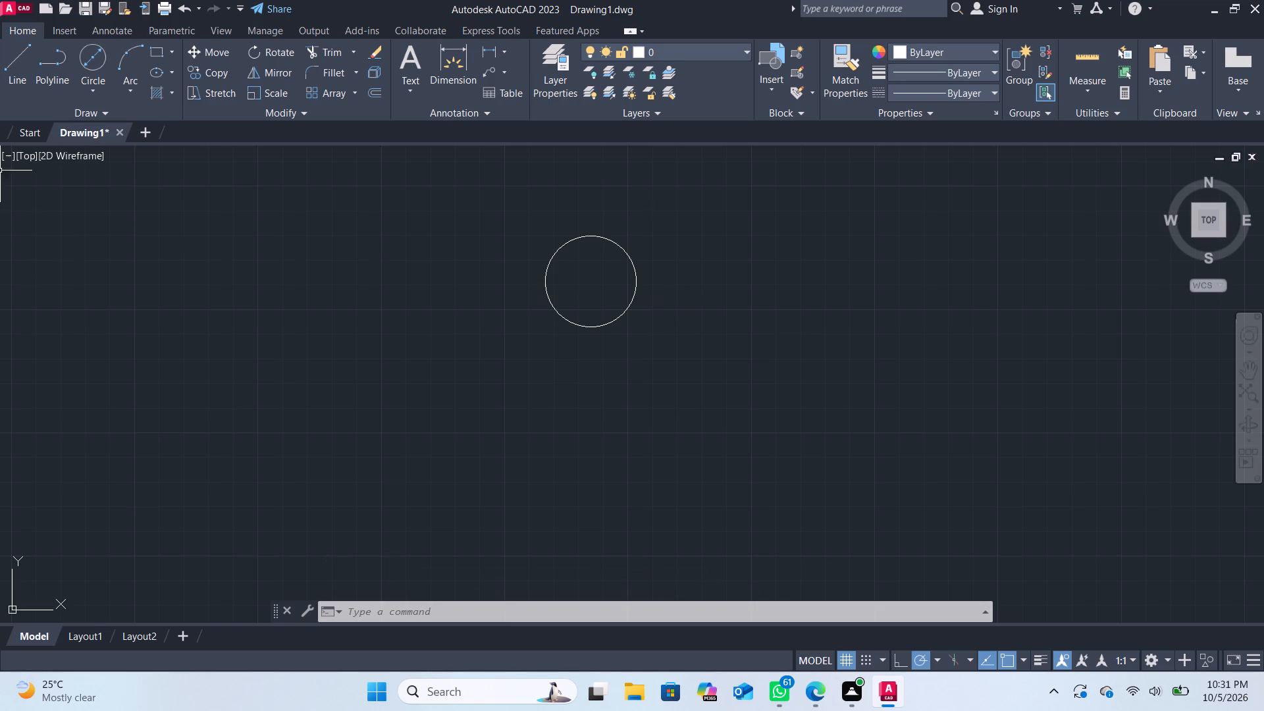
click(88, 60)
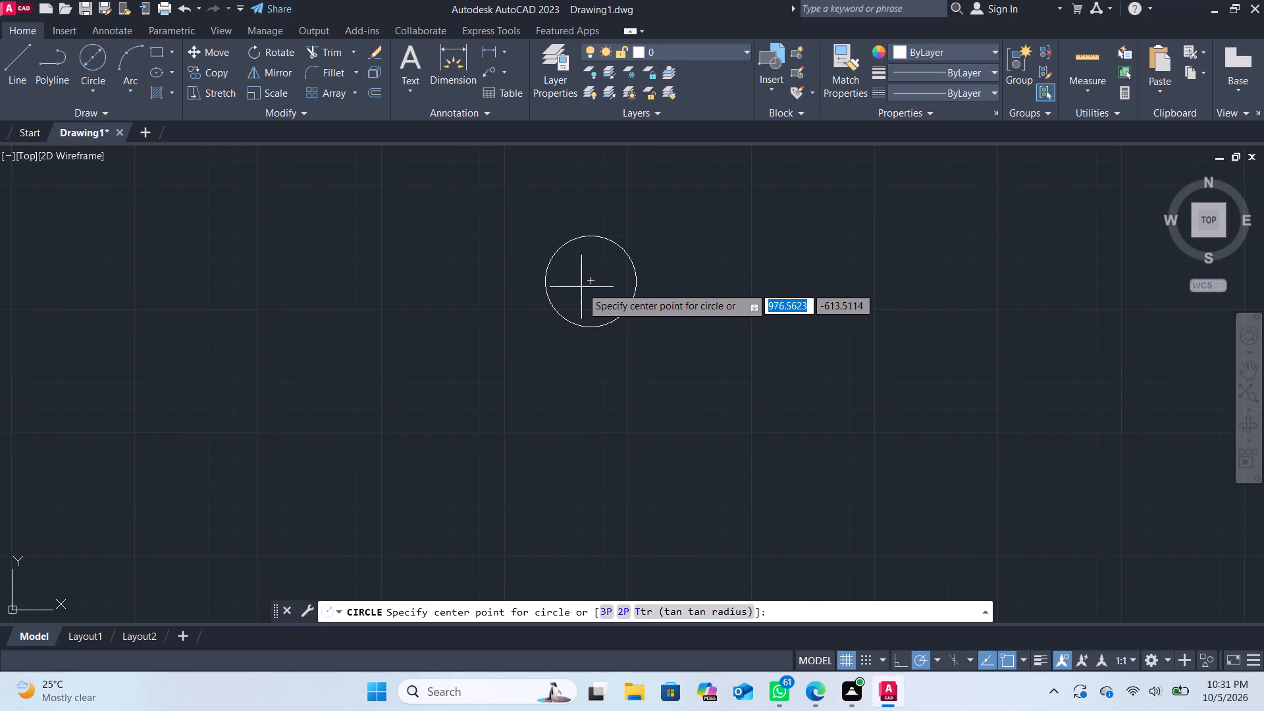
click(589, 283)
text(41)
key(Return)
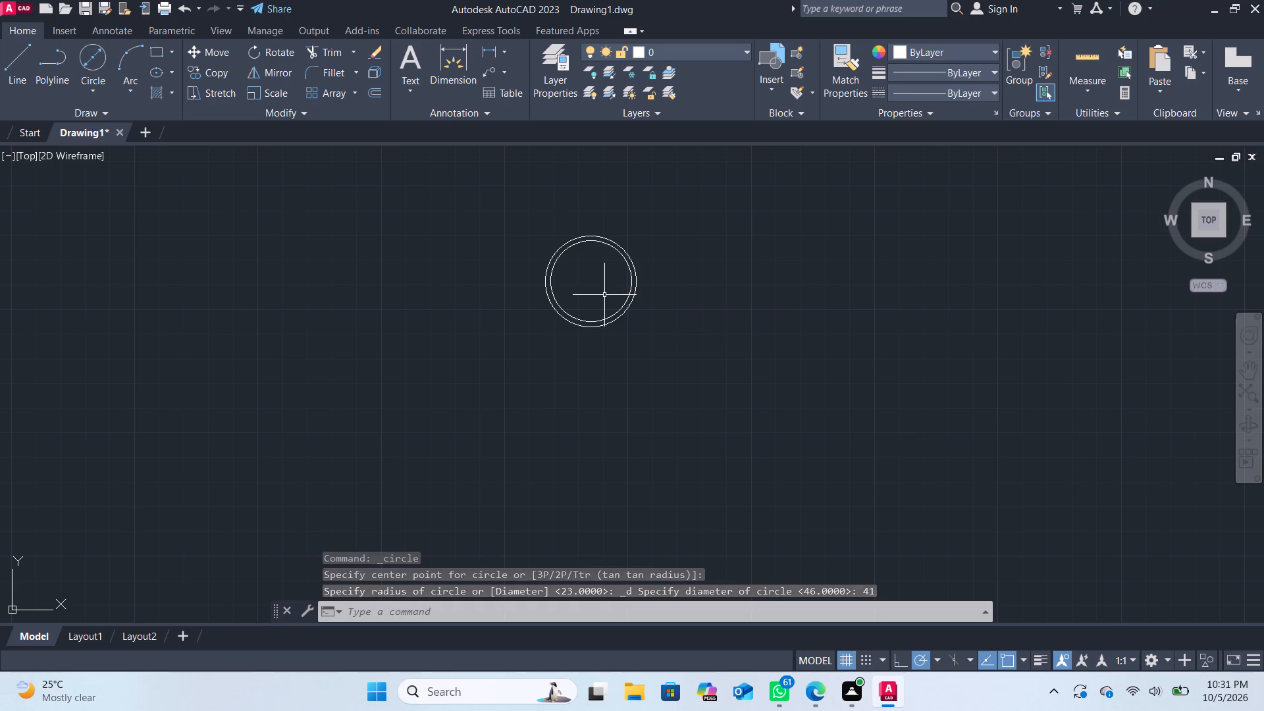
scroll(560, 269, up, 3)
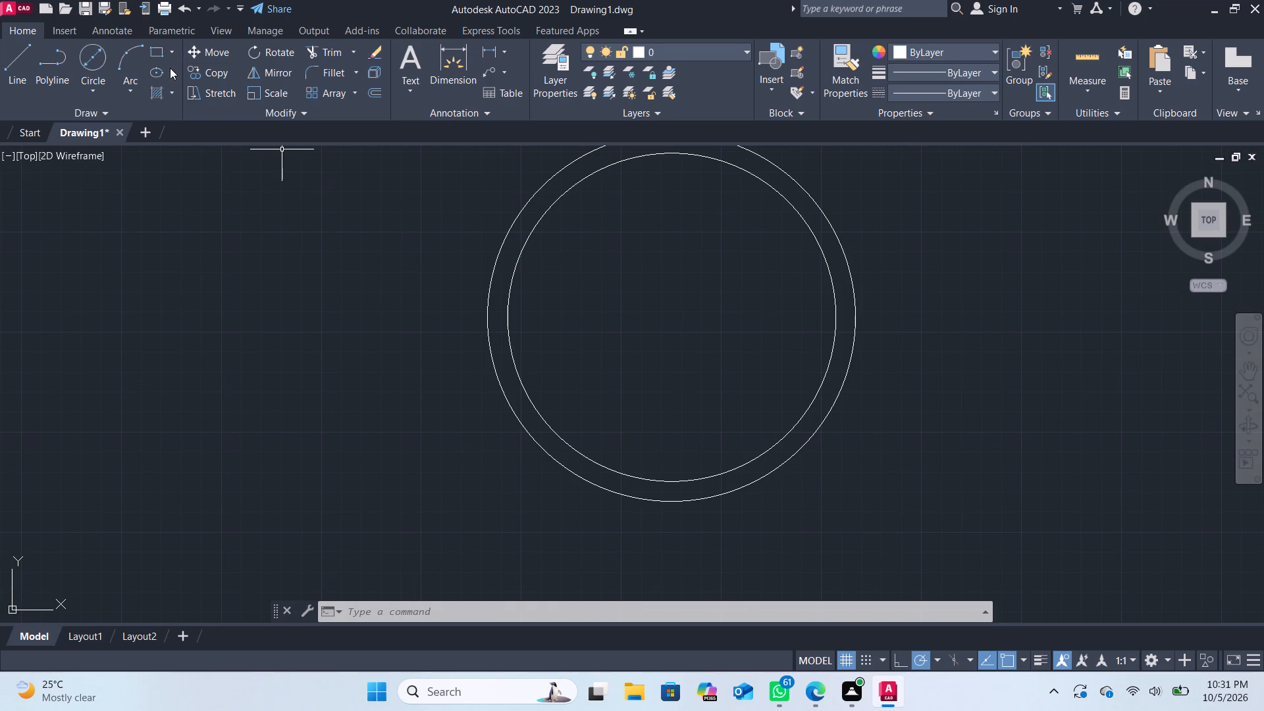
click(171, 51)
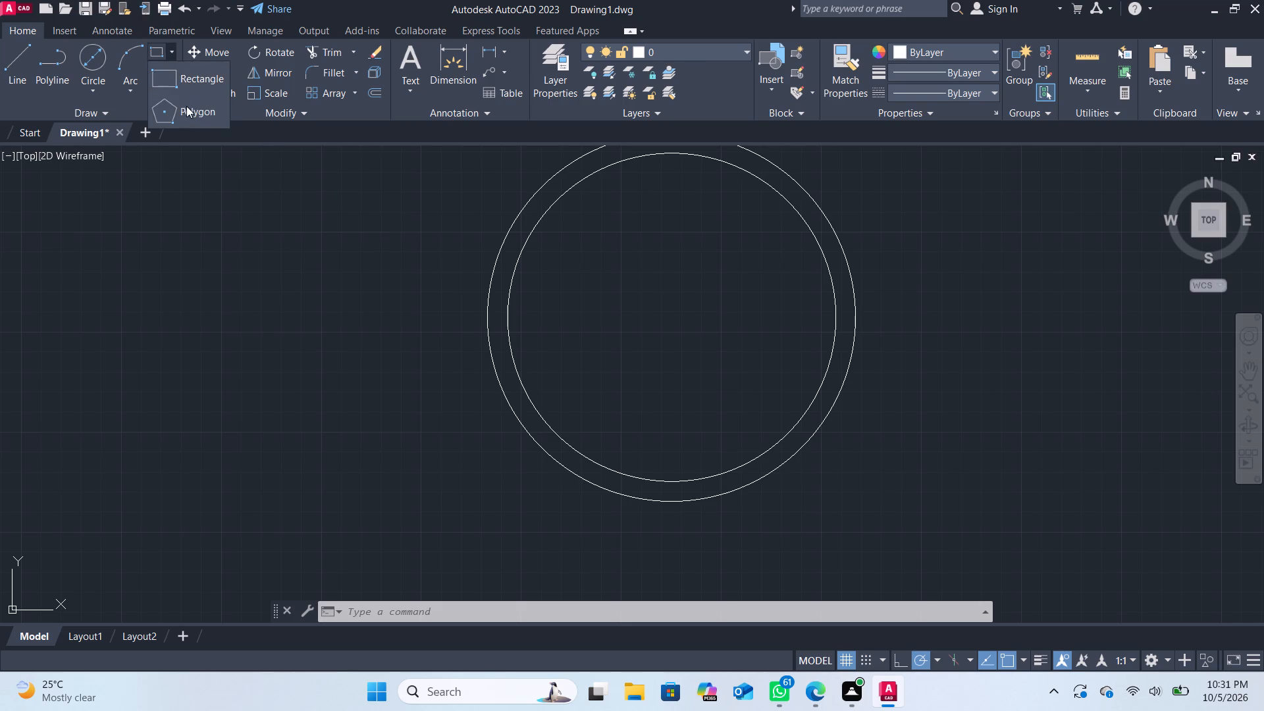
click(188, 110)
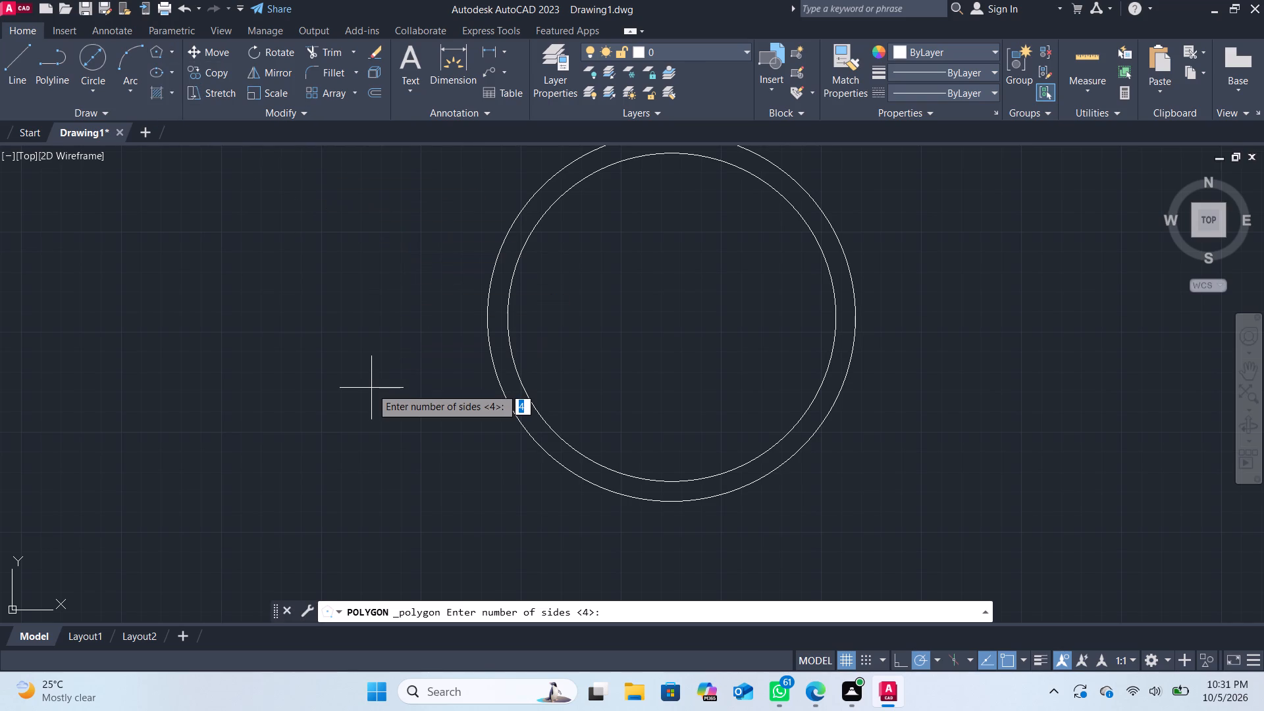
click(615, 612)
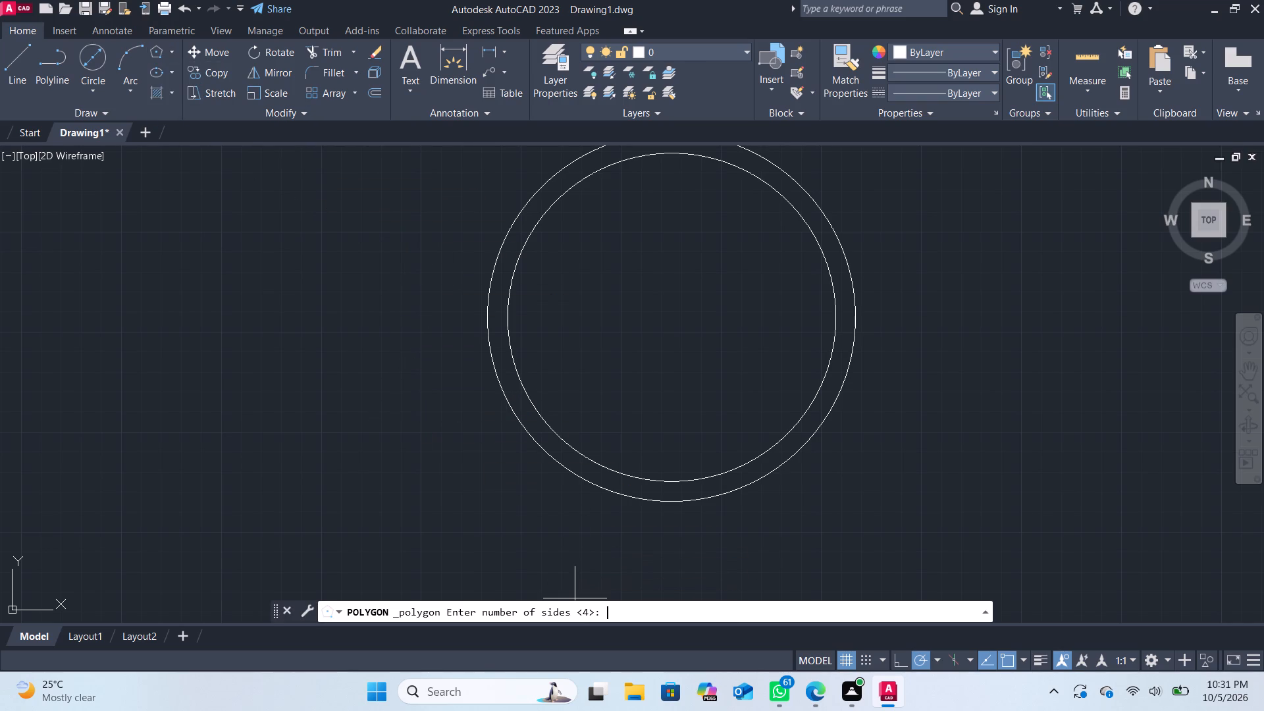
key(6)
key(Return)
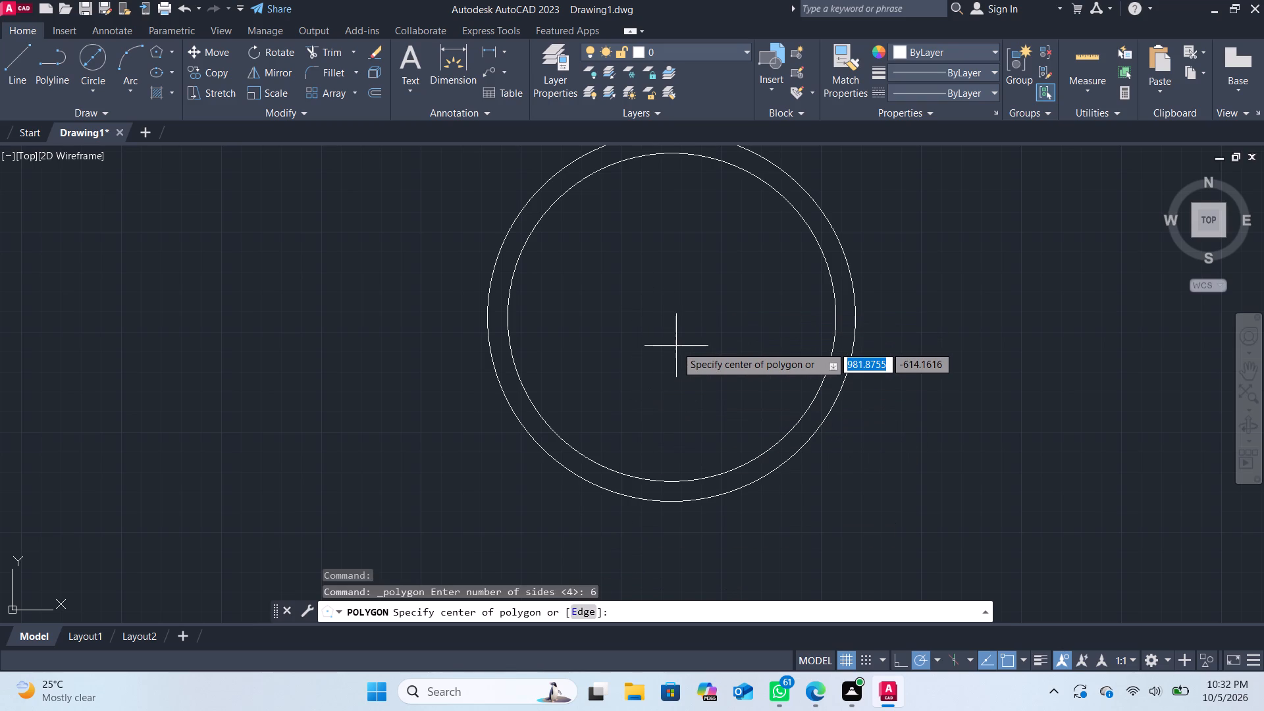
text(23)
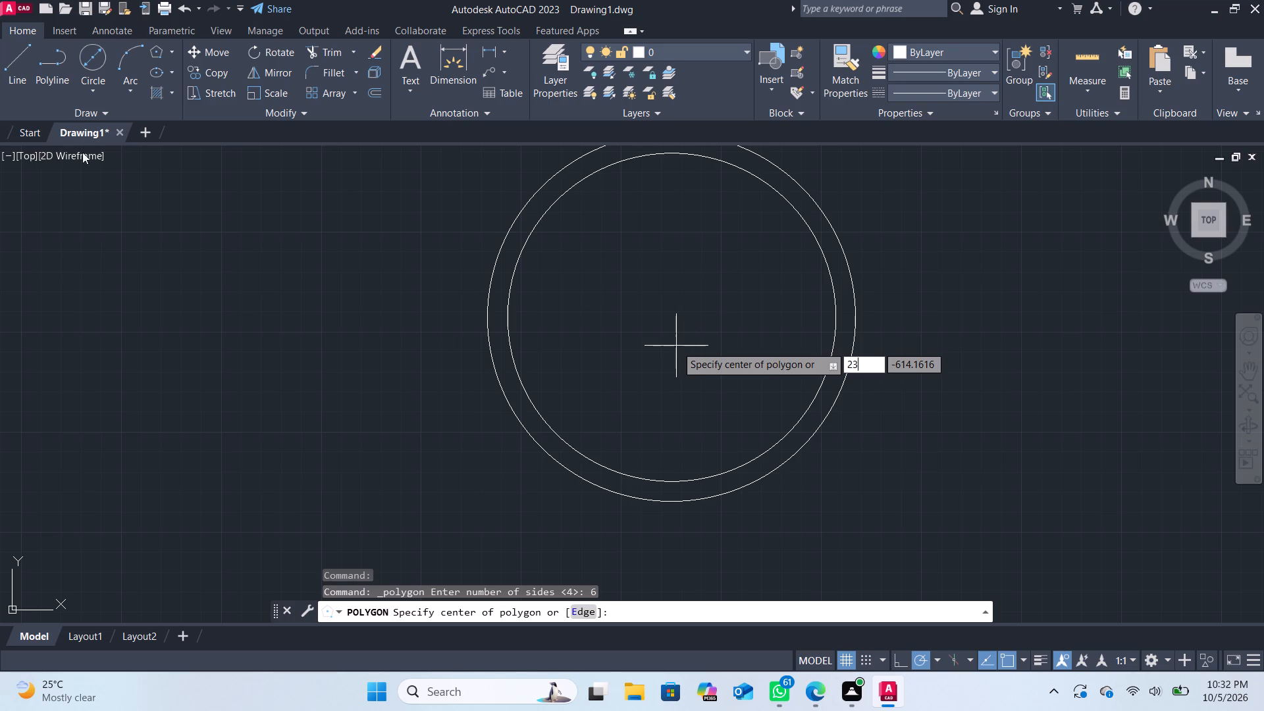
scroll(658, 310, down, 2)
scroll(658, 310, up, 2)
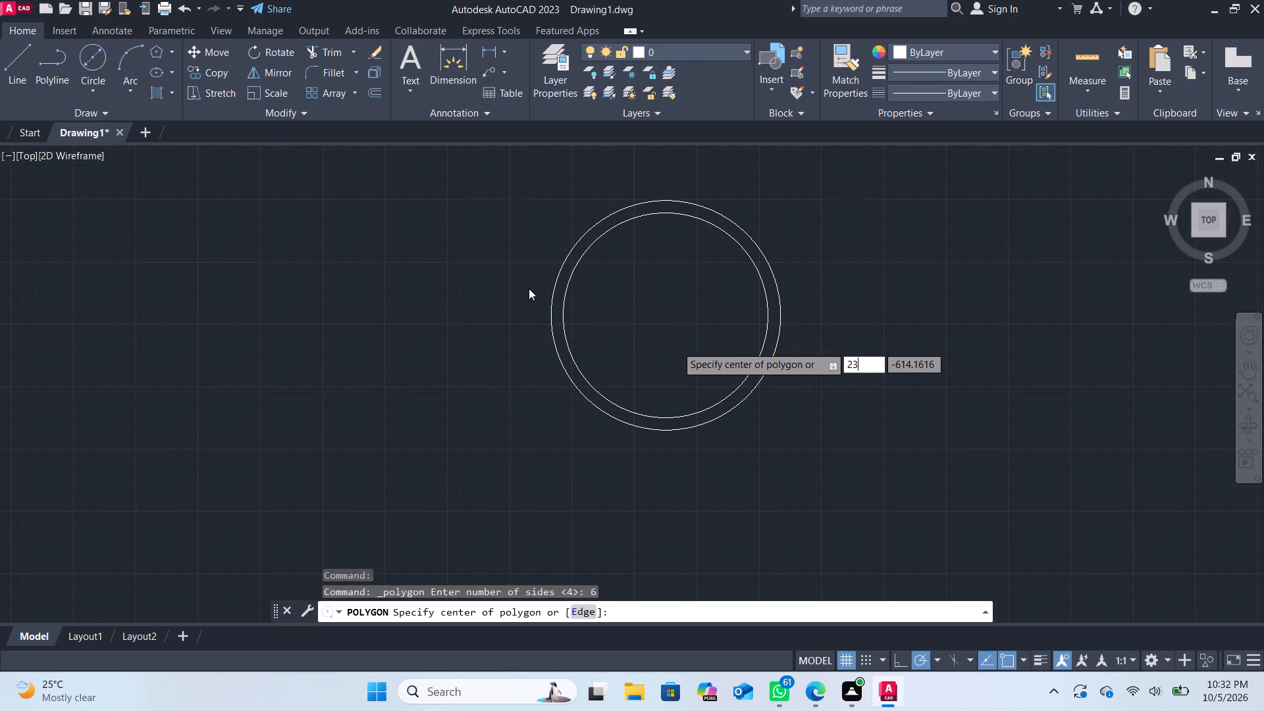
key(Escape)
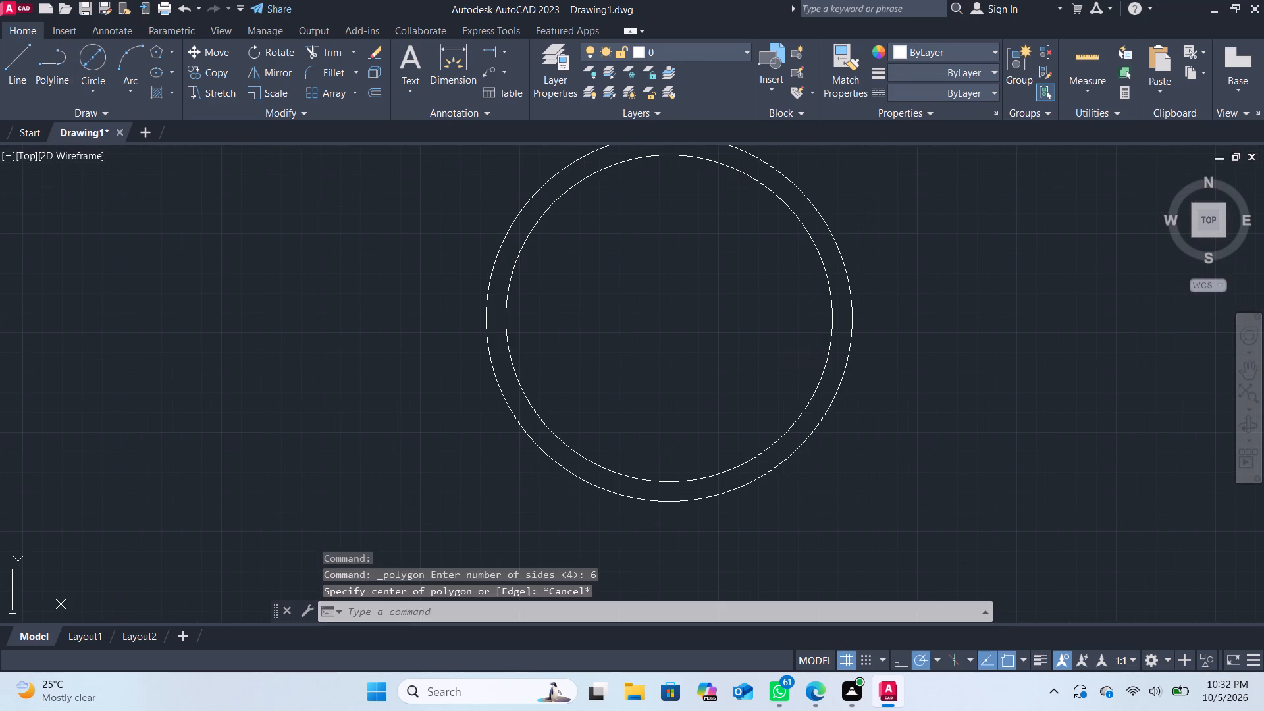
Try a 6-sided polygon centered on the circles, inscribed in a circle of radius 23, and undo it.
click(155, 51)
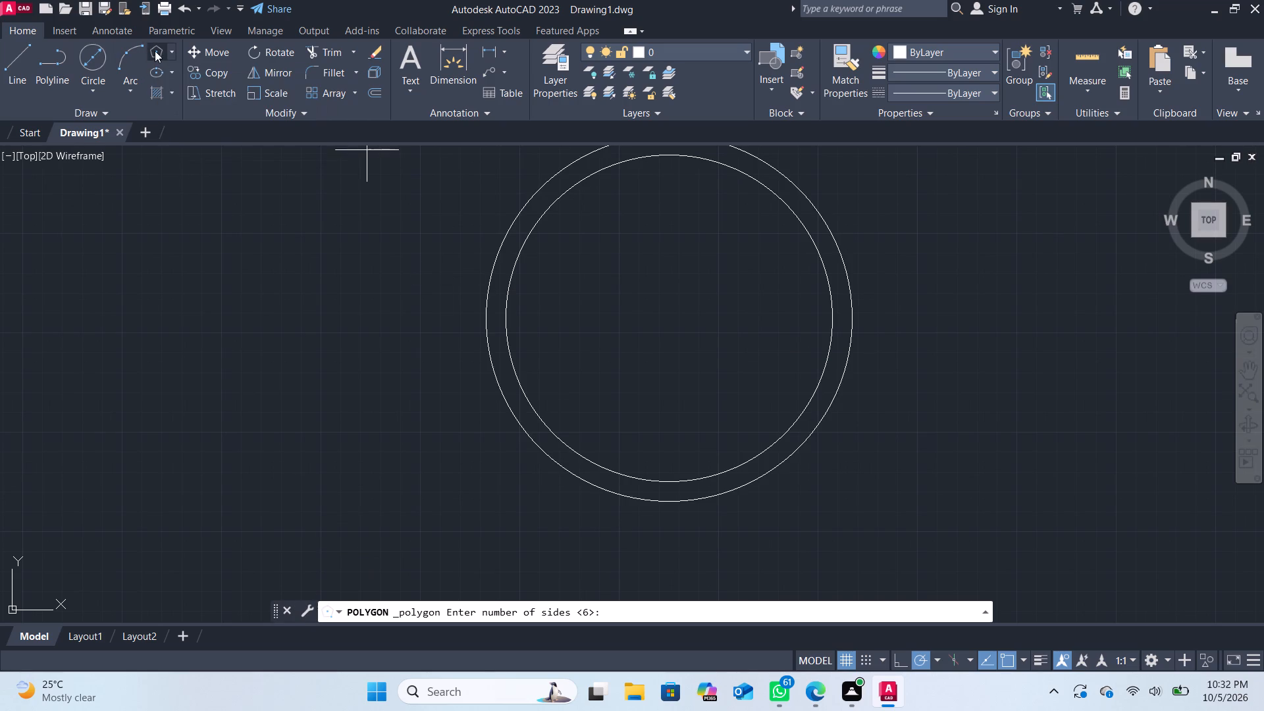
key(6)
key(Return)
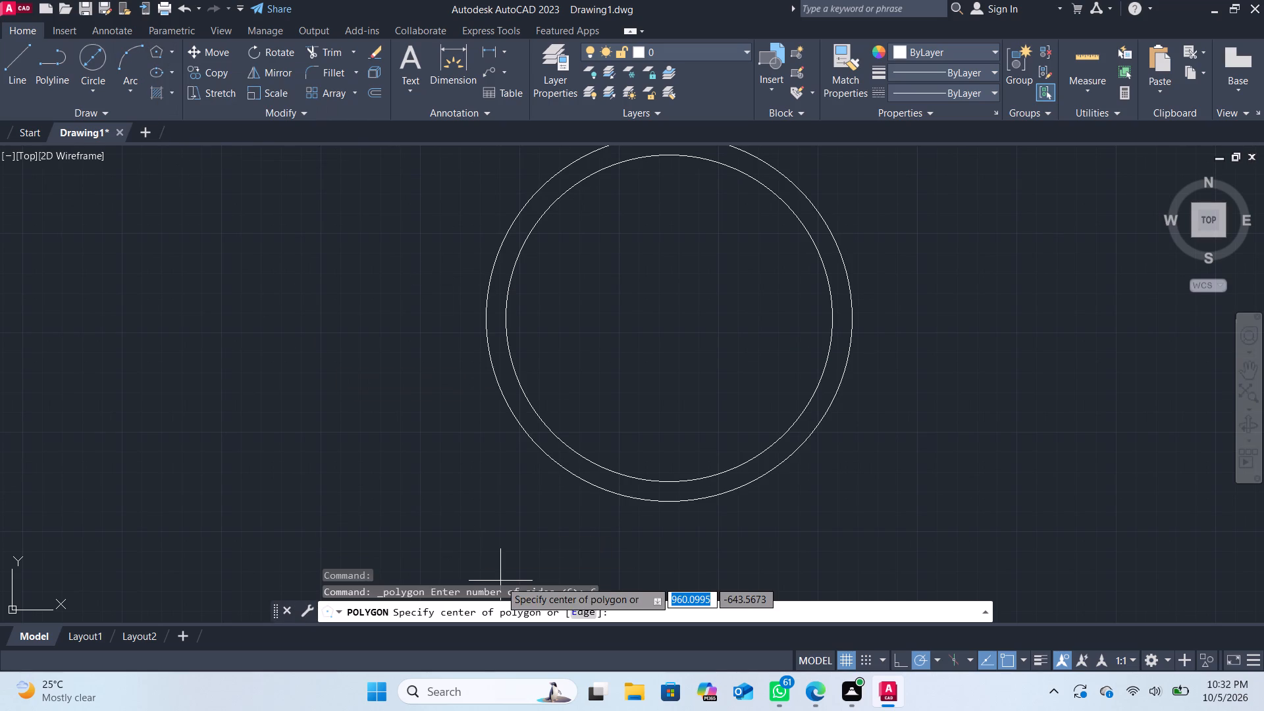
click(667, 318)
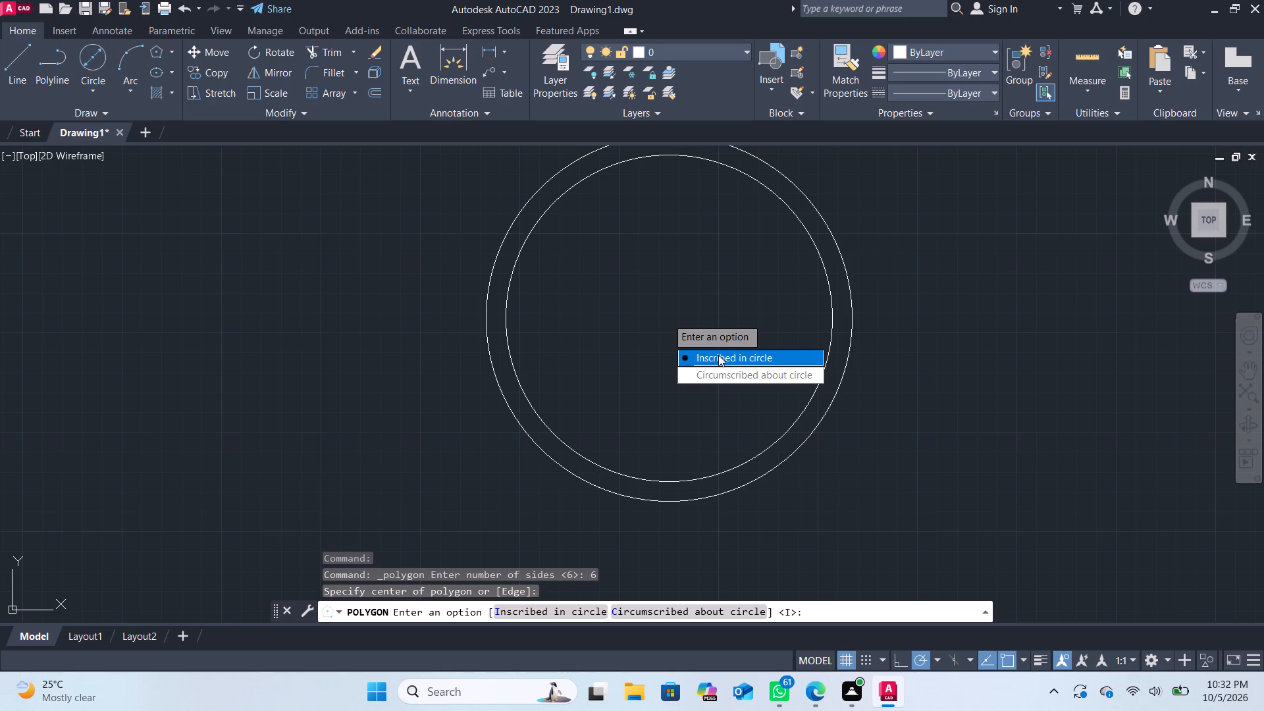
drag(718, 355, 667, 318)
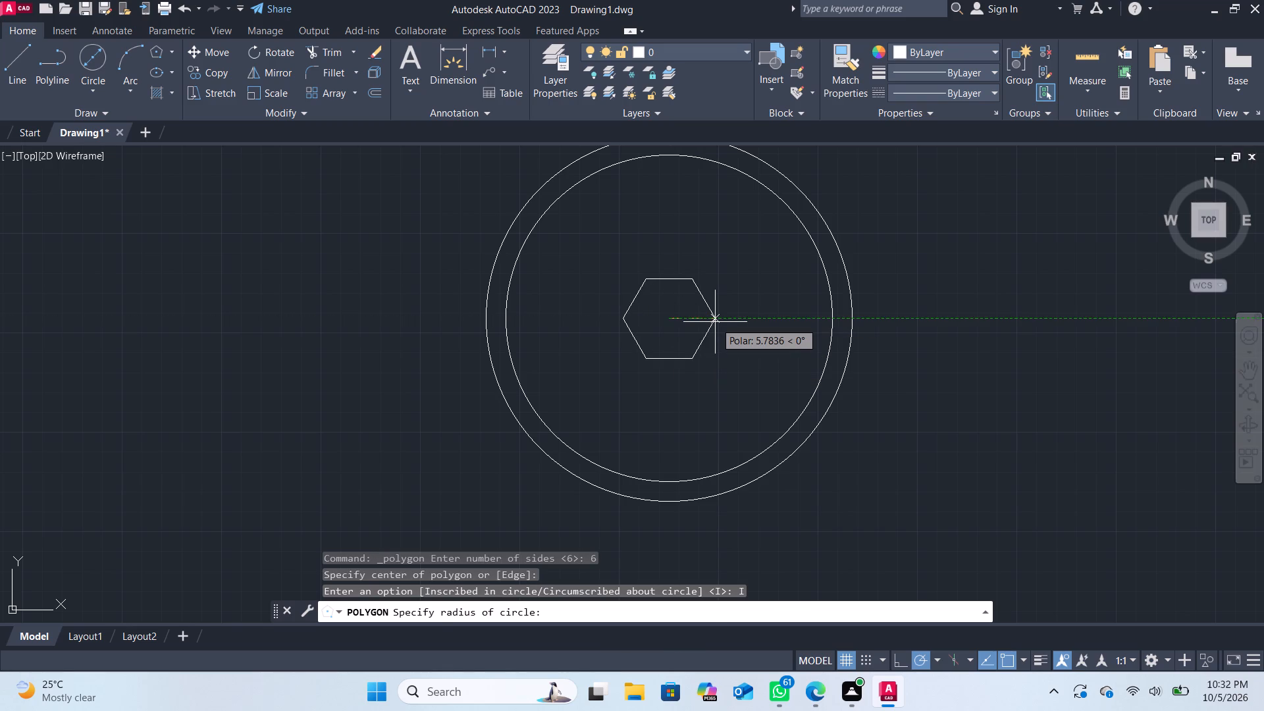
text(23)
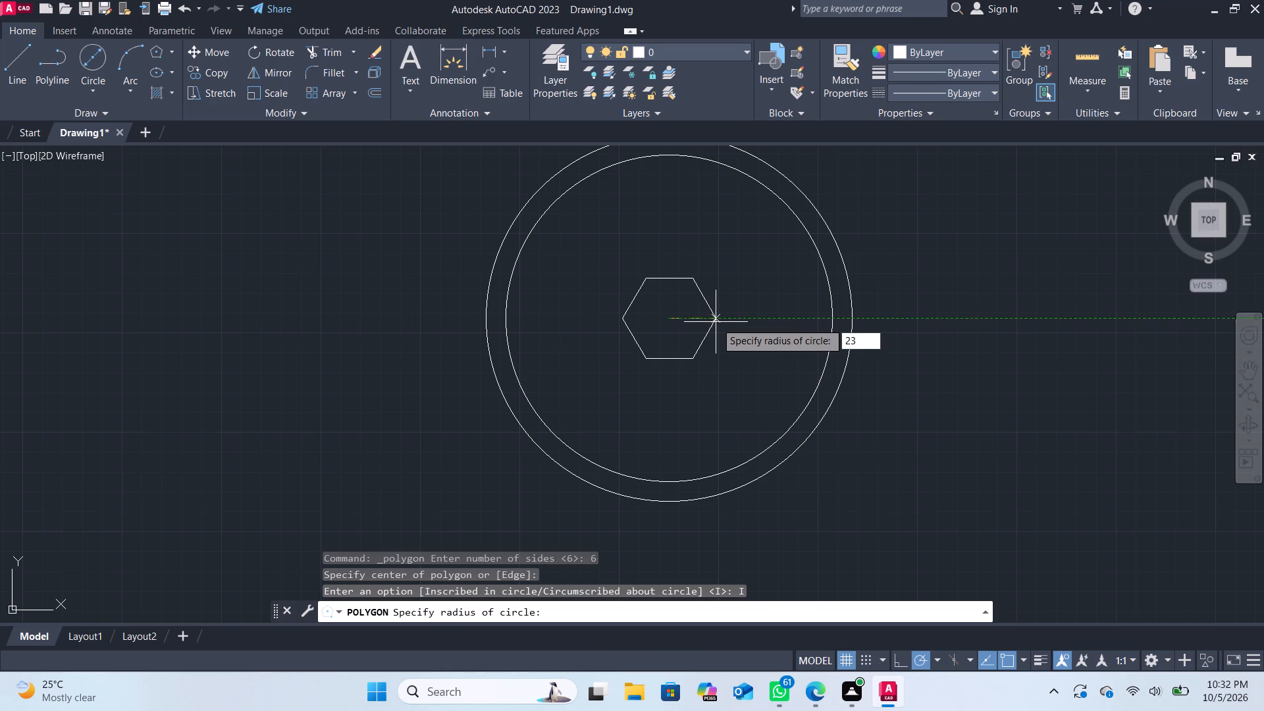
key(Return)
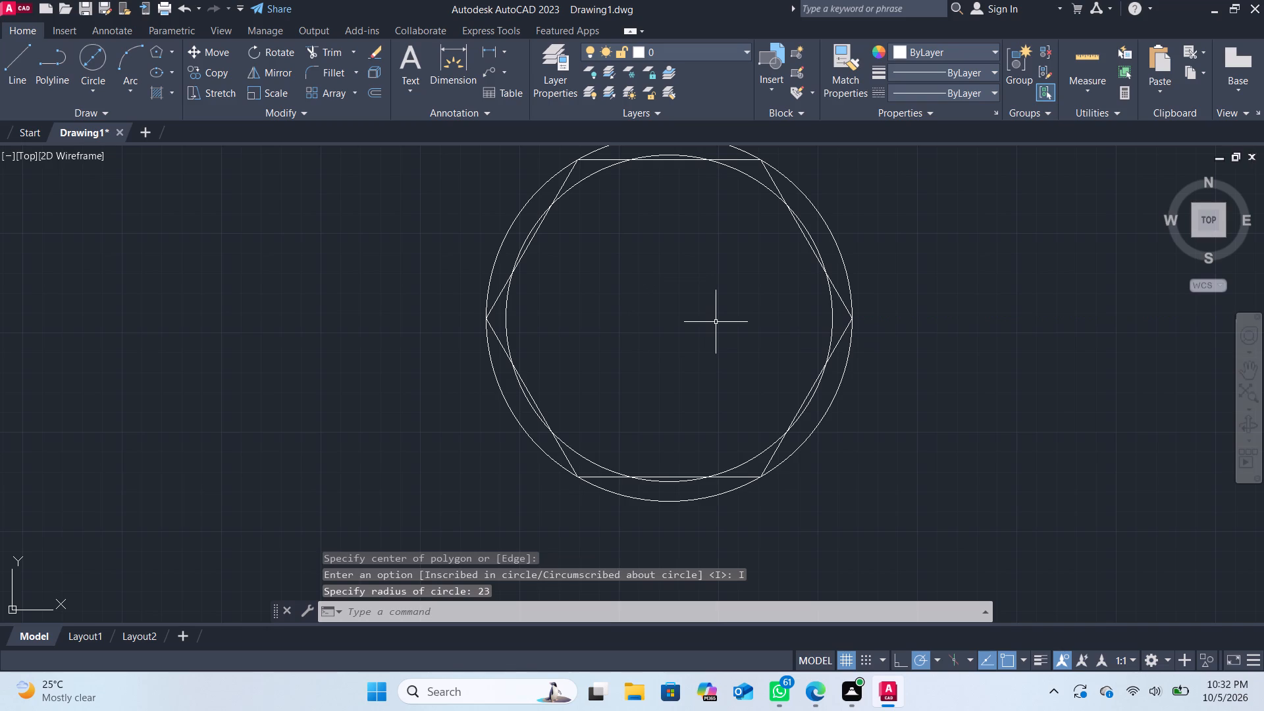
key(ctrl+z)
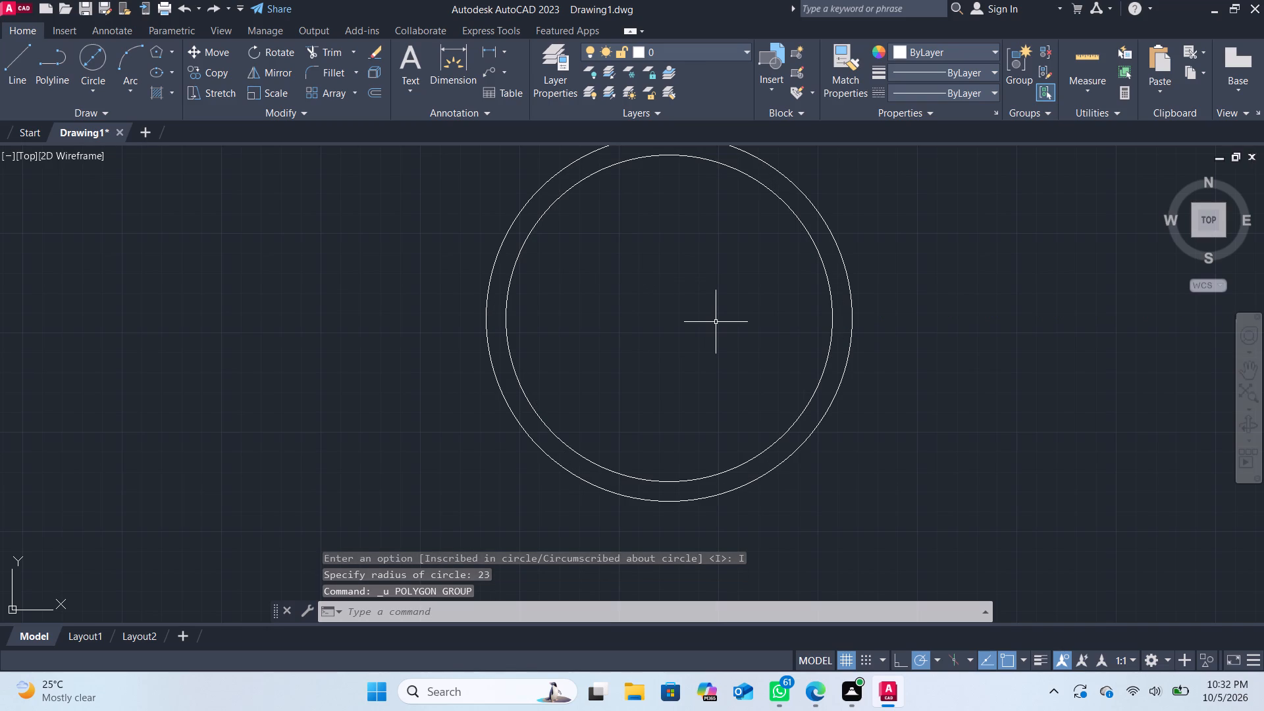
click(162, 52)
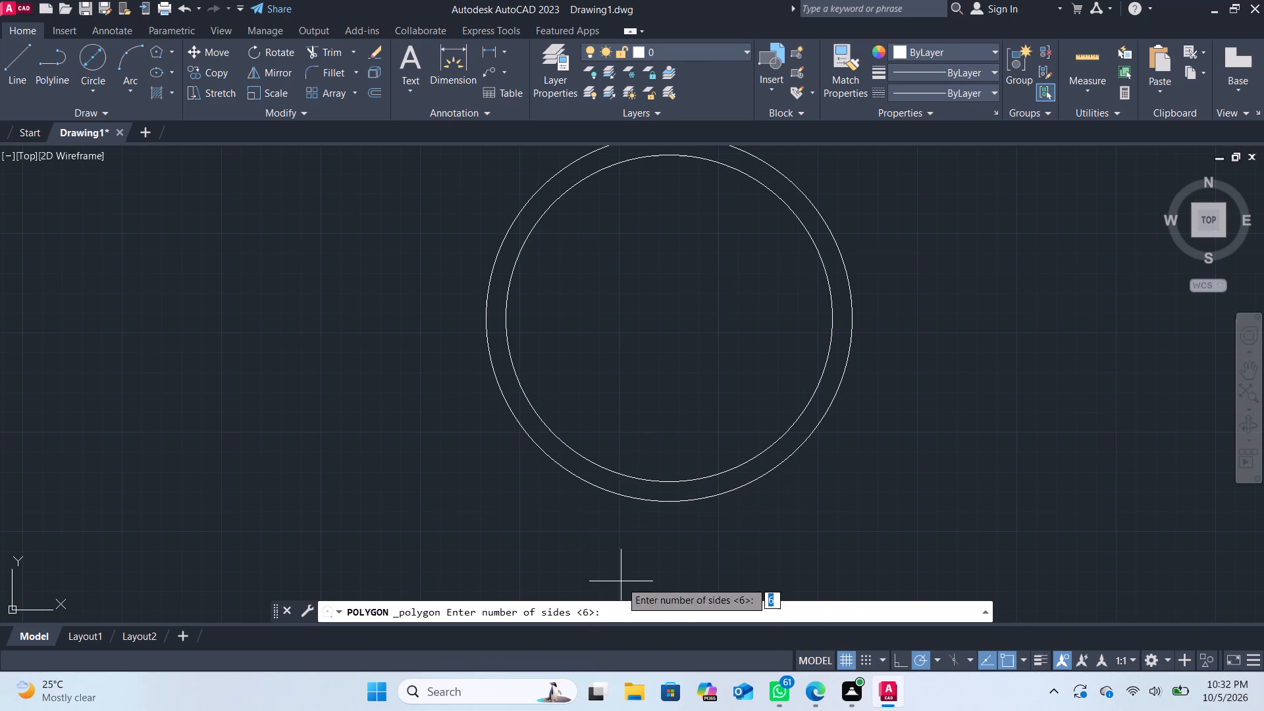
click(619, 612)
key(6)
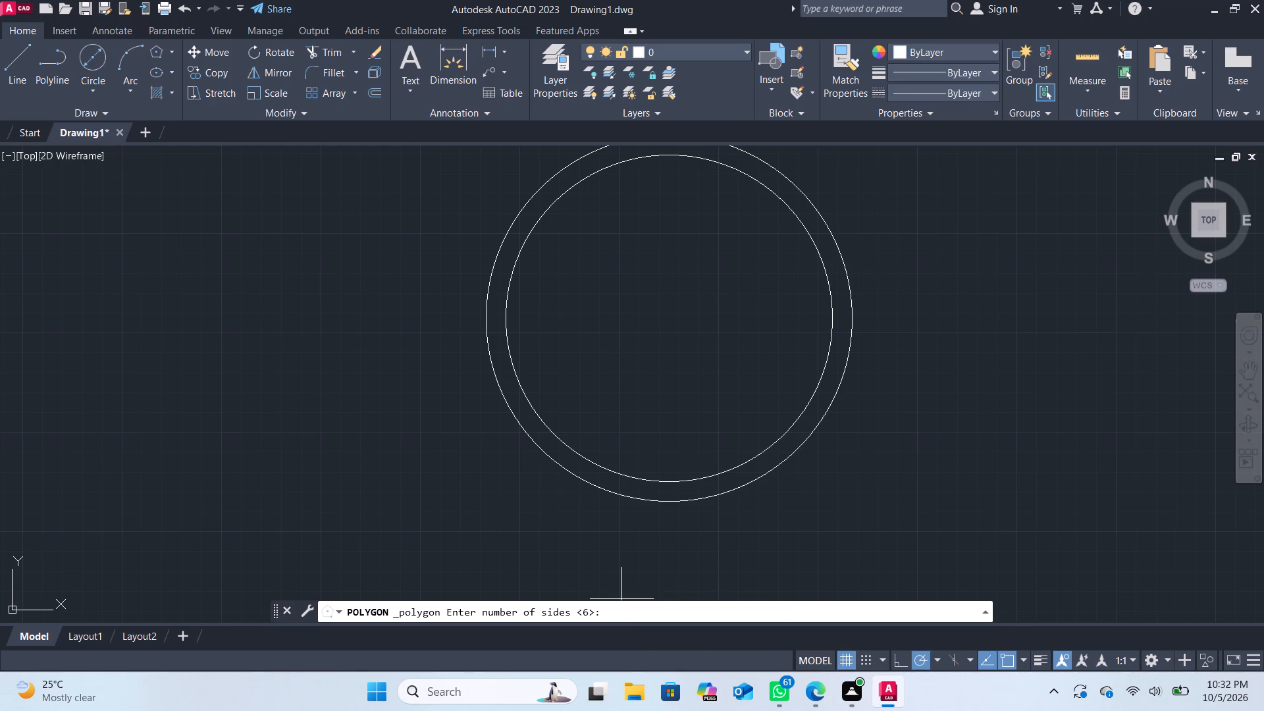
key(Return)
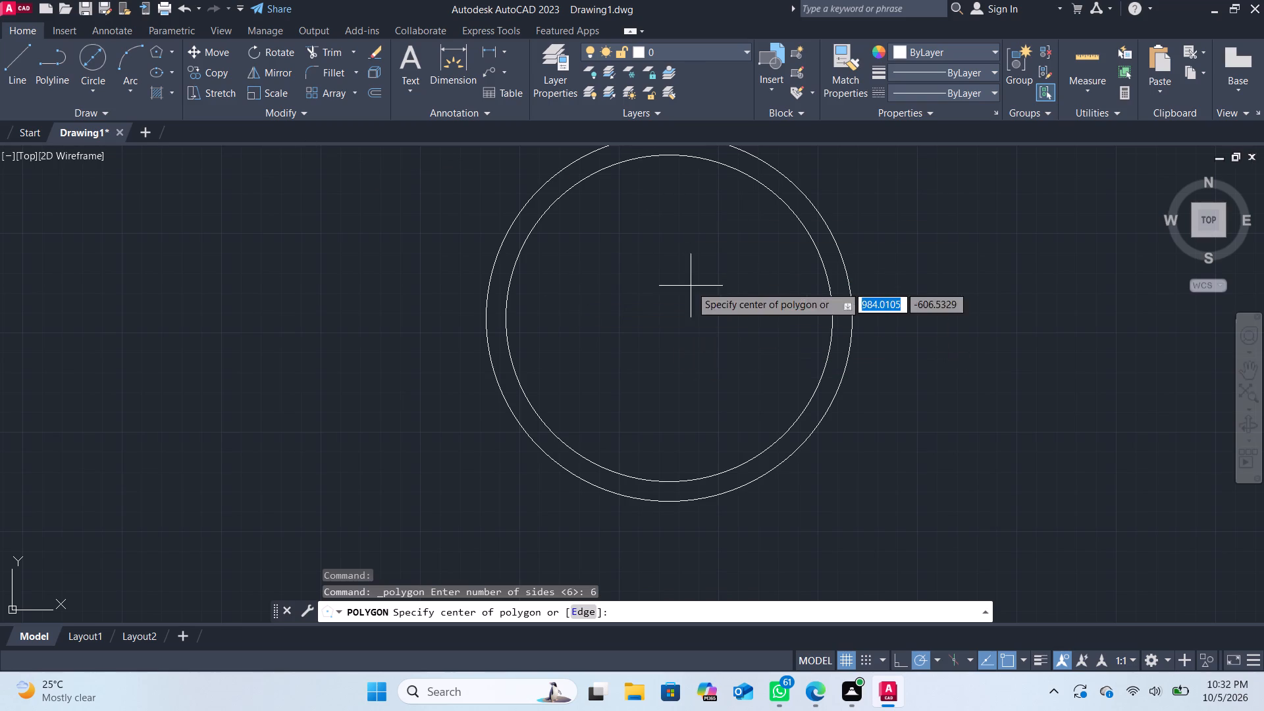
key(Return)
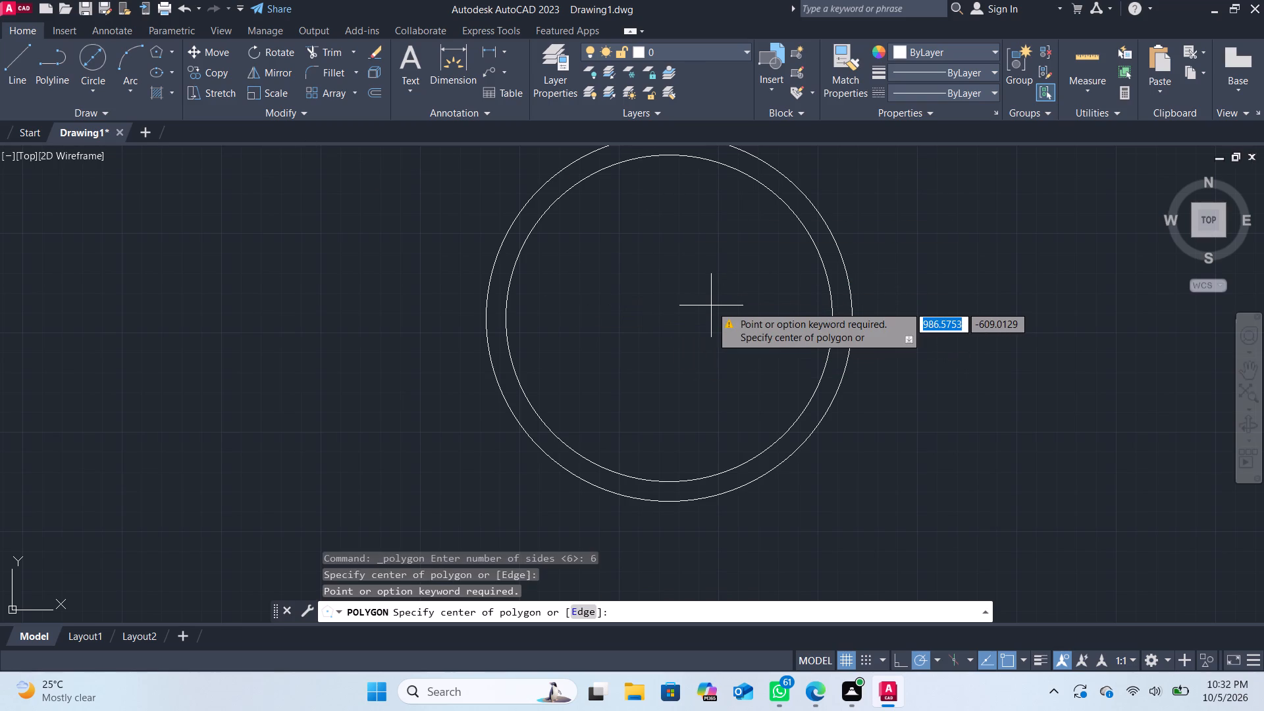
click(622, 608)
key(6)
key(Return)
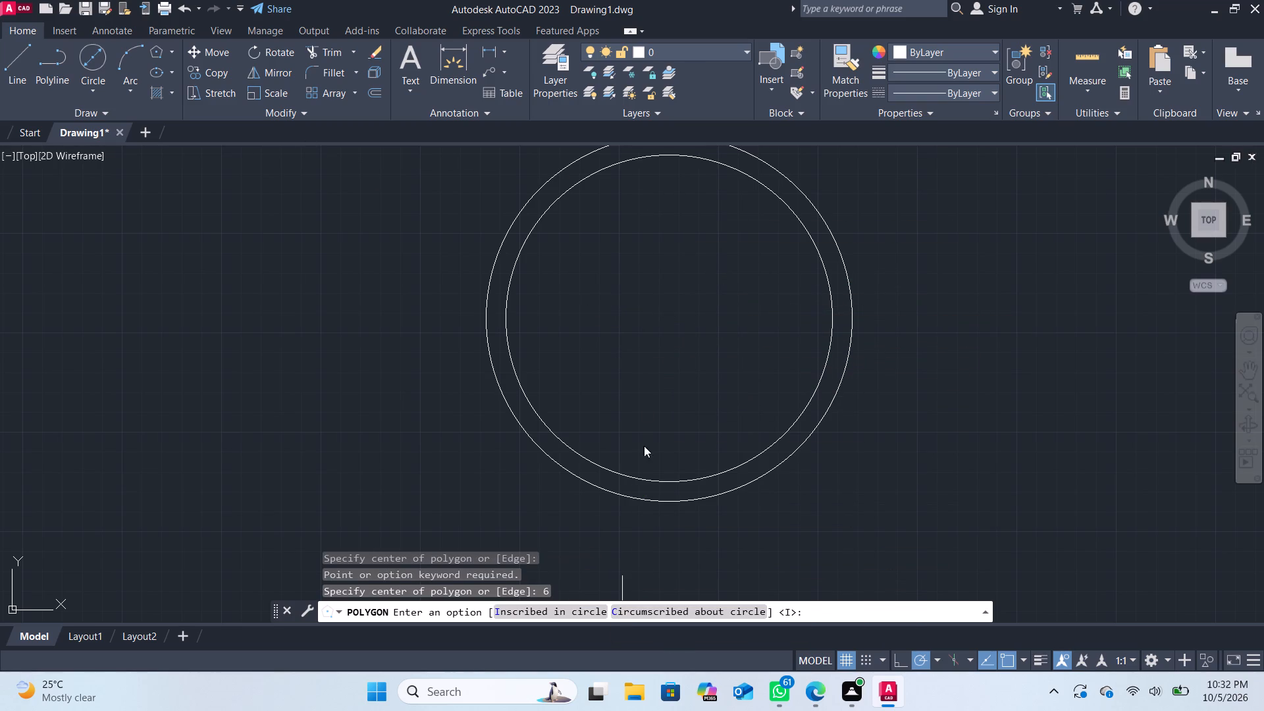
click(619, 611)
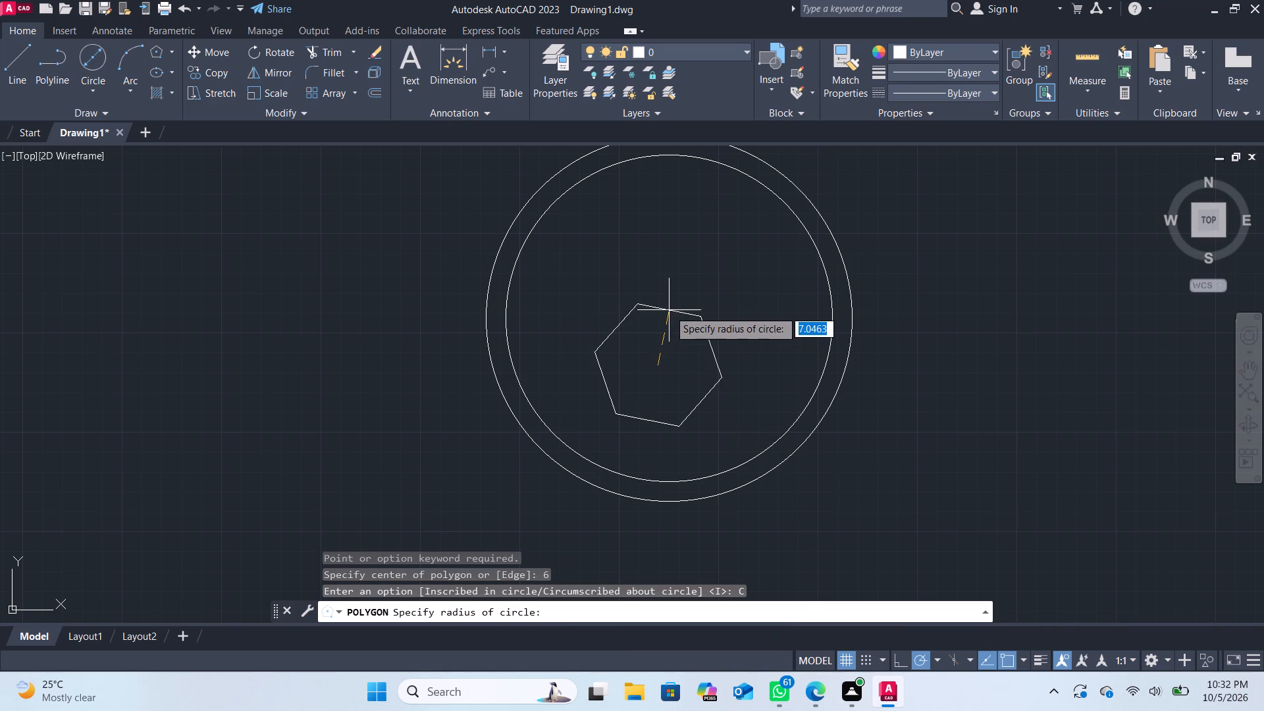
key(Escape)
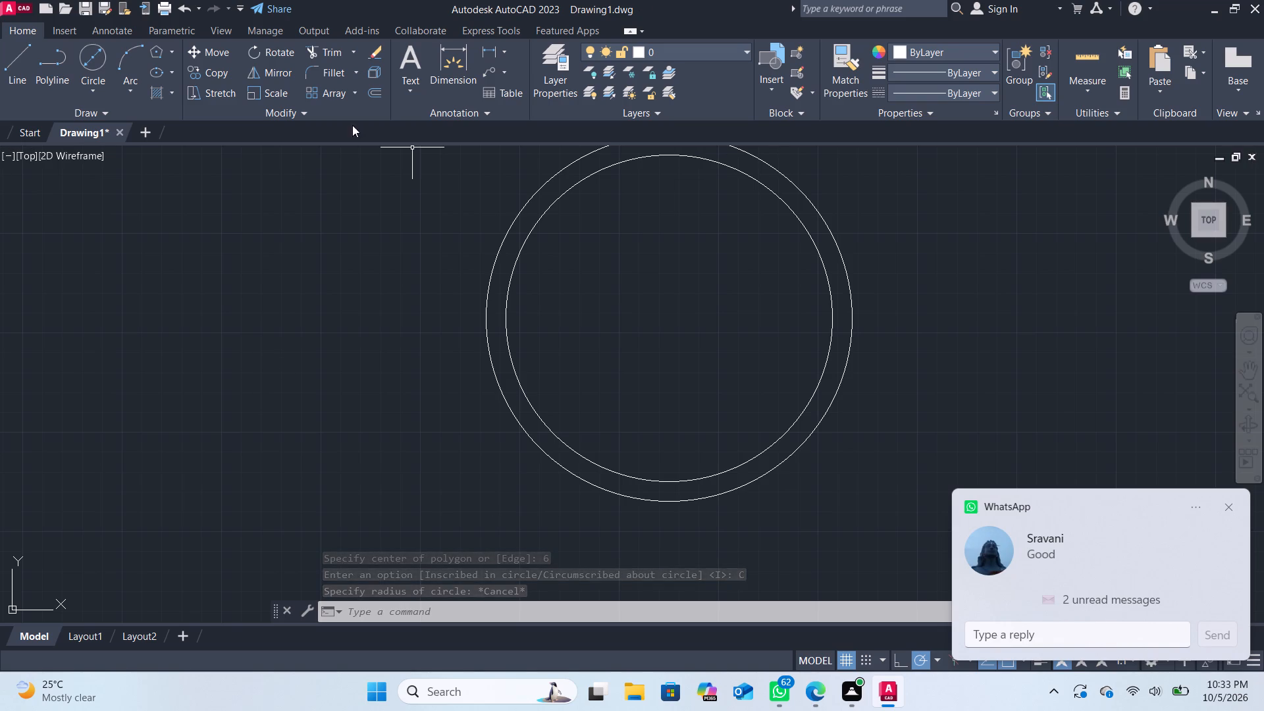
Draw a 6-sided polygon centered on the circles, circumscribed about a circle of radius 11.5.
click(156, 51)
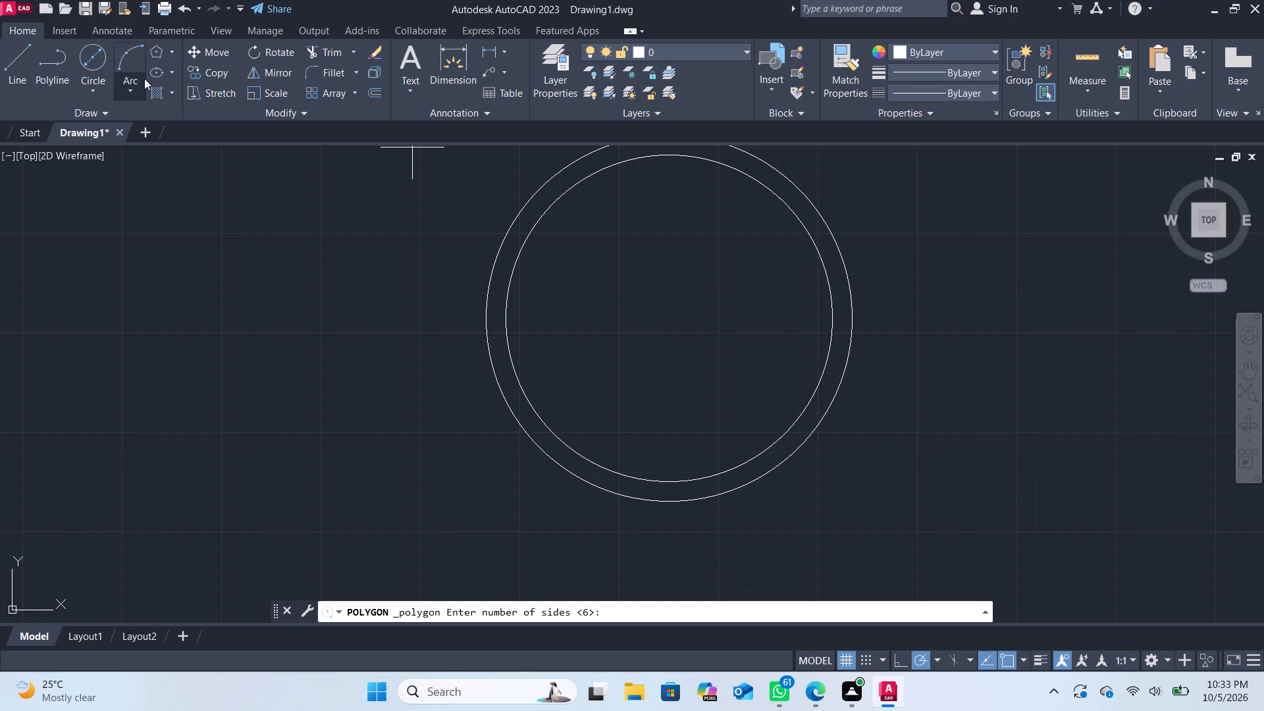
click(158, 47)
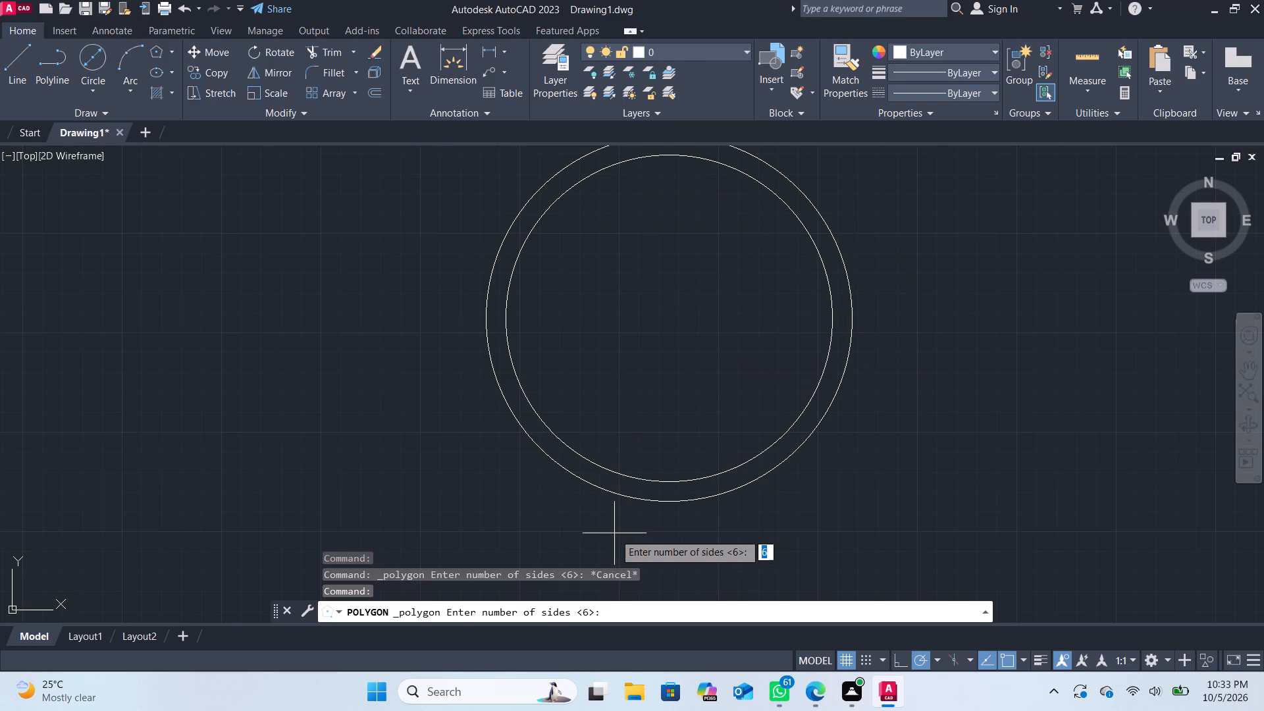
key(6)
key(Return)
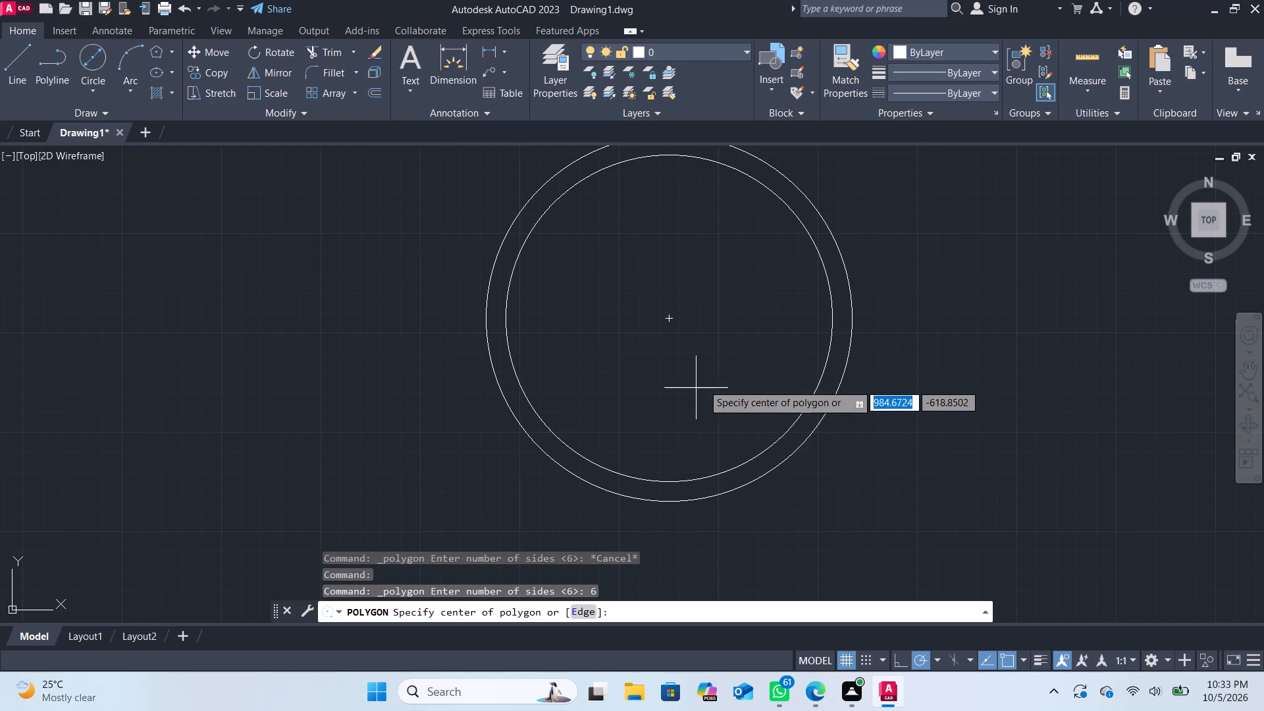
click(671, 320)
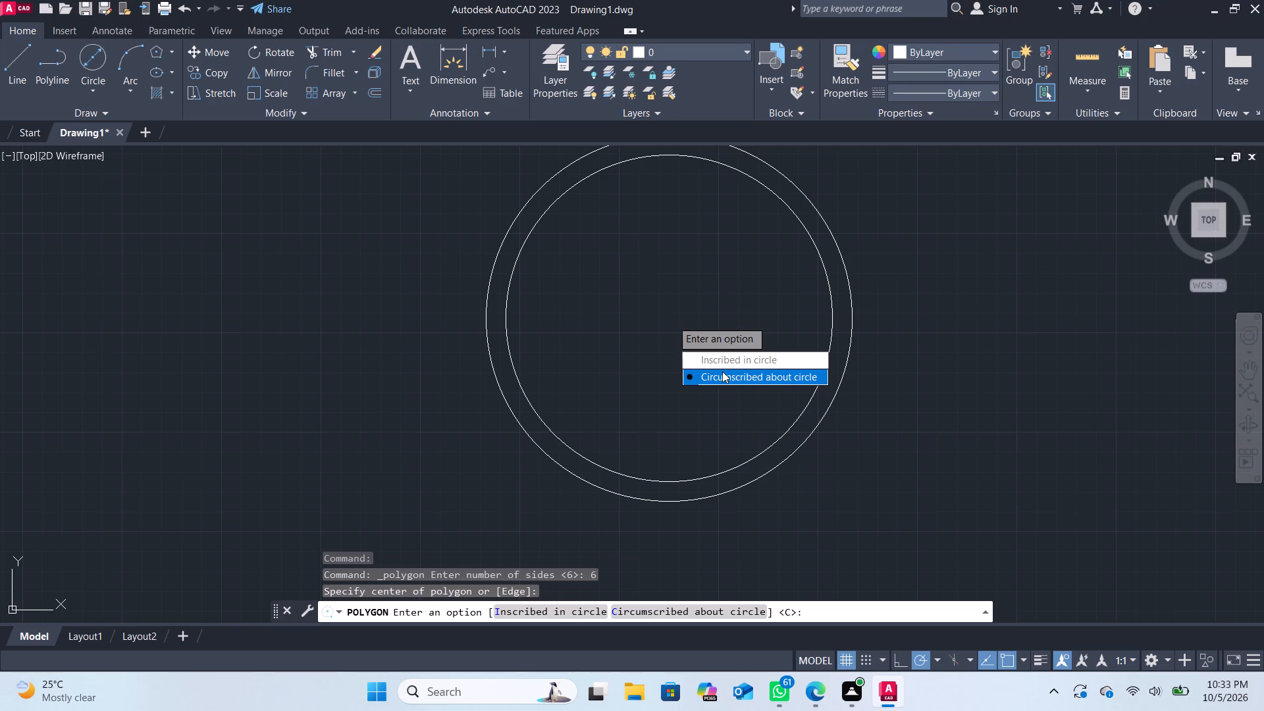
drag(725, 373, 671, 319)
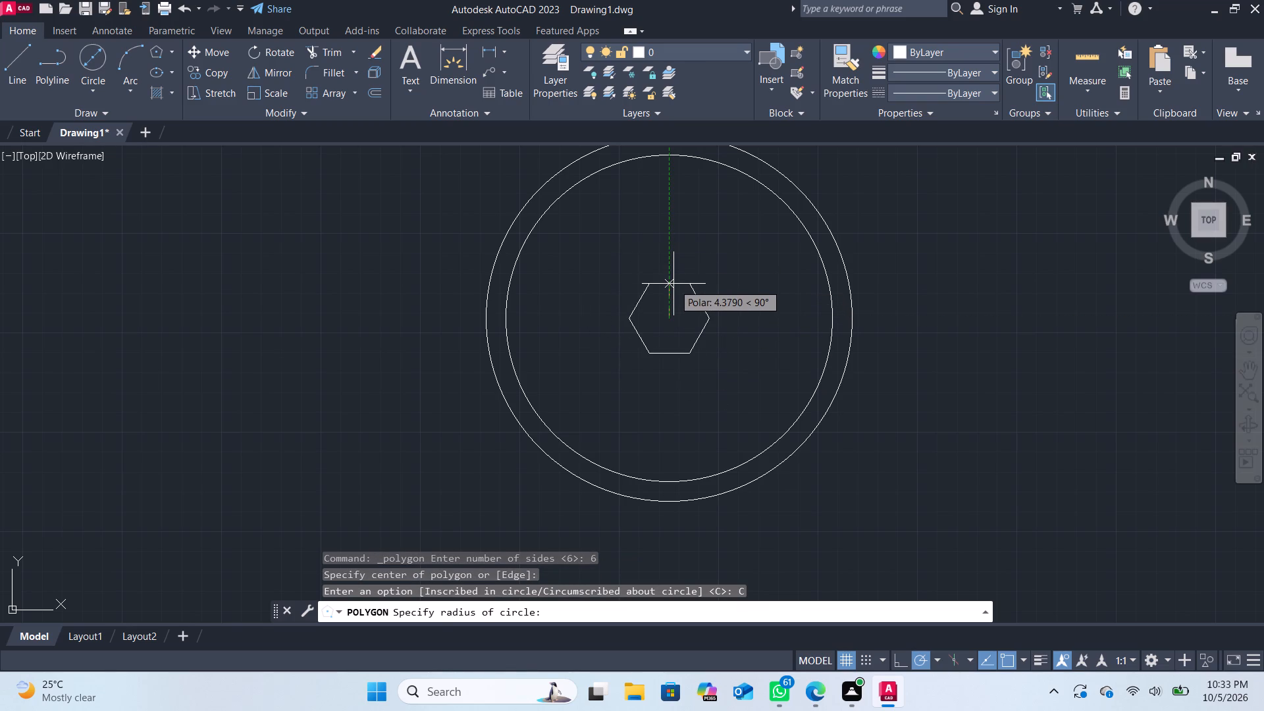
text(23)
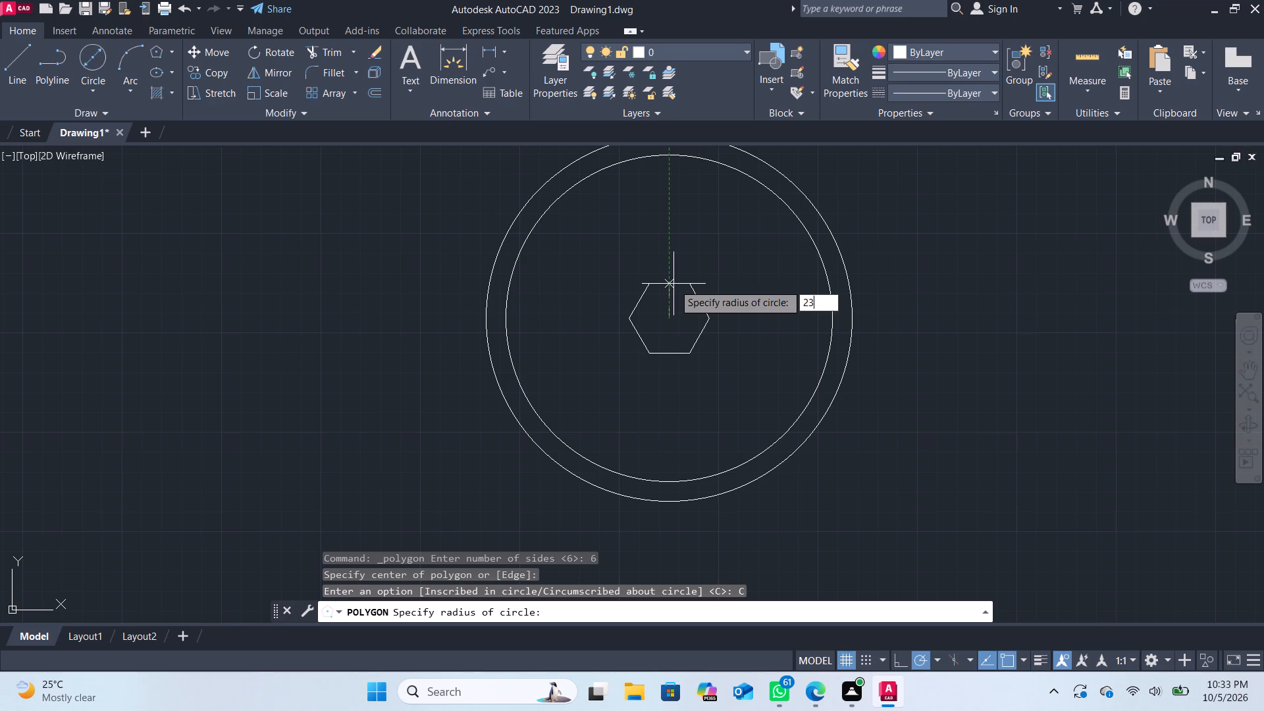
key(BackSpace)
key(BackSpace)
text(11)
text(.5)
key(Return)
Turn on Ortho and draw a horizontal line 1 unit long, starting 1 unit to the right of the circles' center.
scroll(663, 275, down, 1)
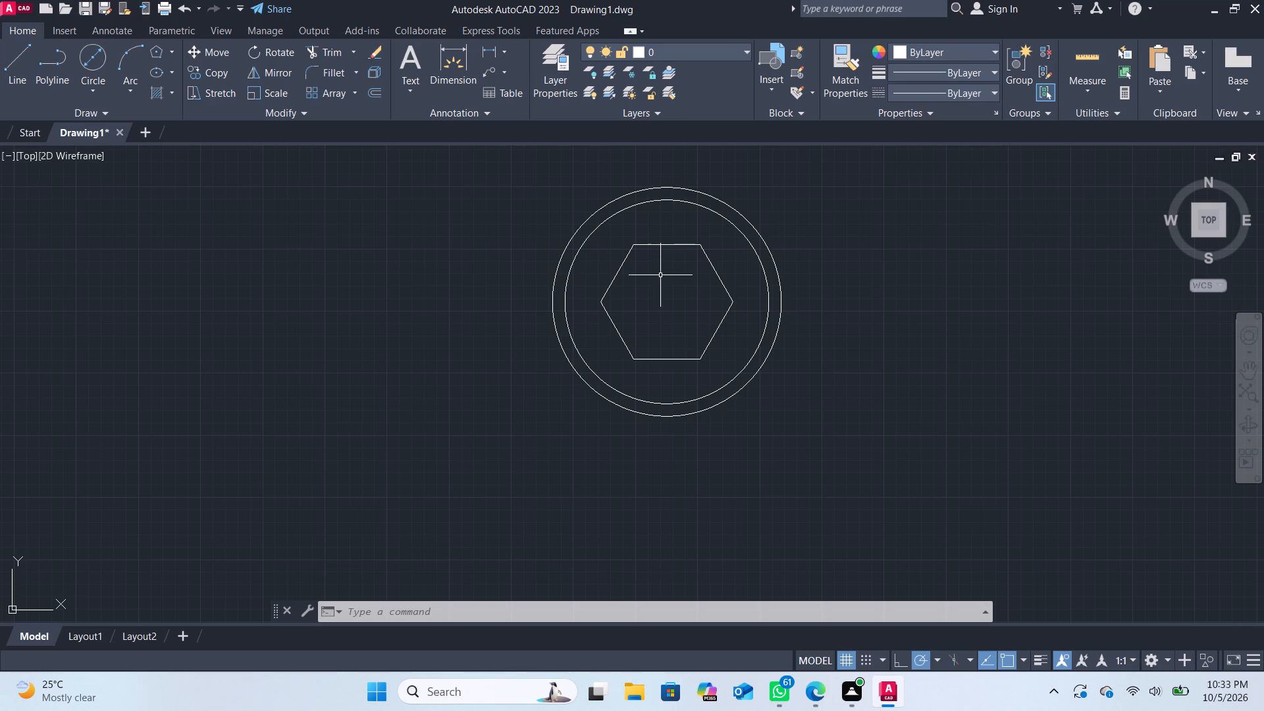
scroll(655, 279, down, 1)
scroll(655, 279, up, 2)
middle_drag(658, 284, 658, 325)
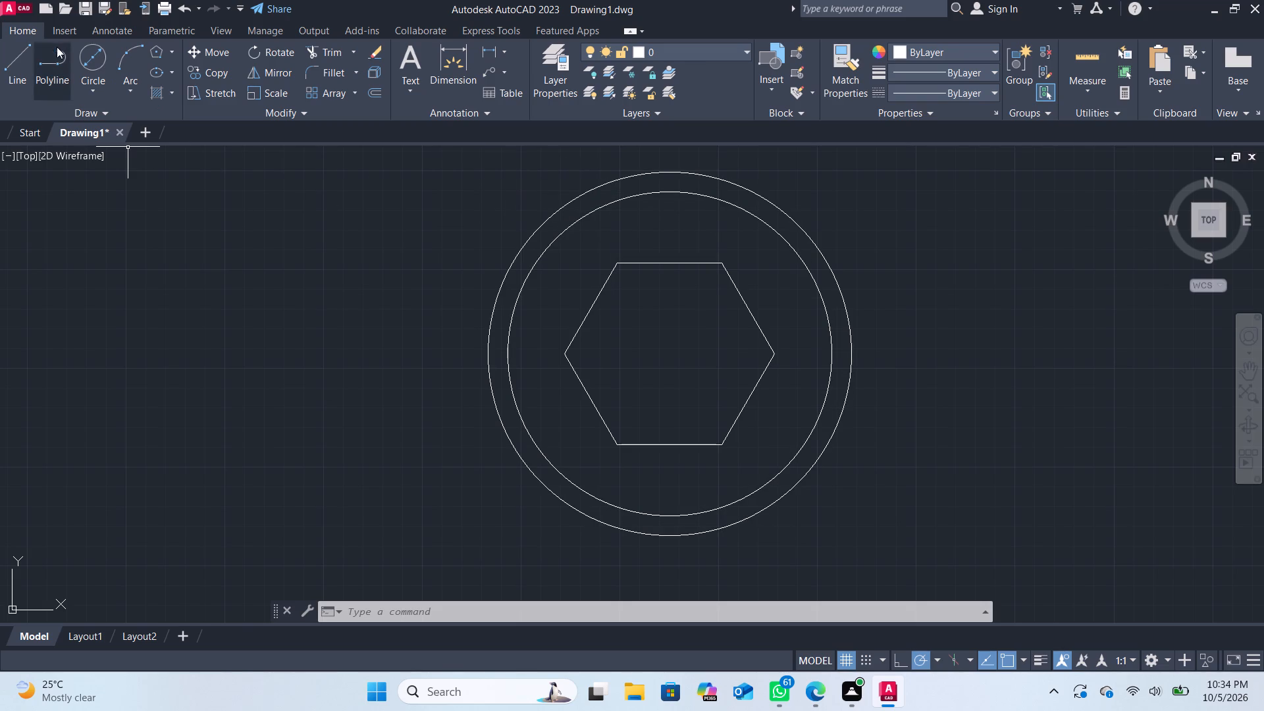
click(27, 56)
click(24, 49)
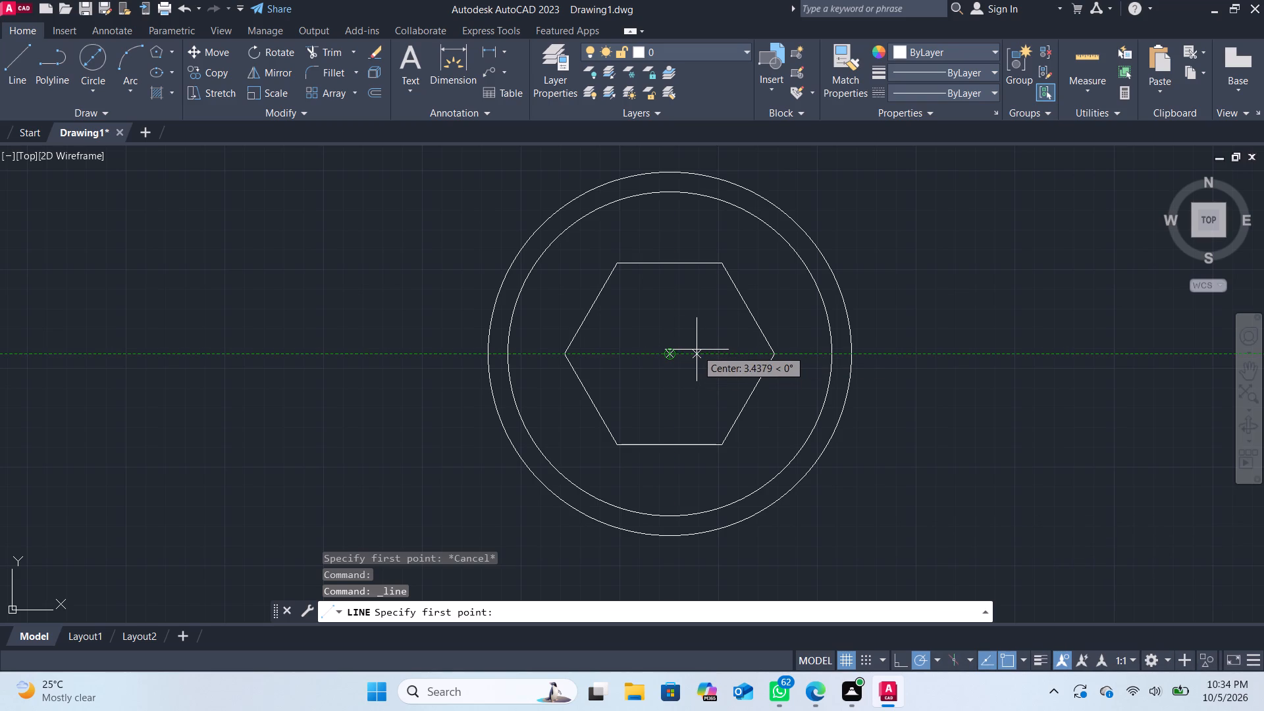
key(1)
key(Return)
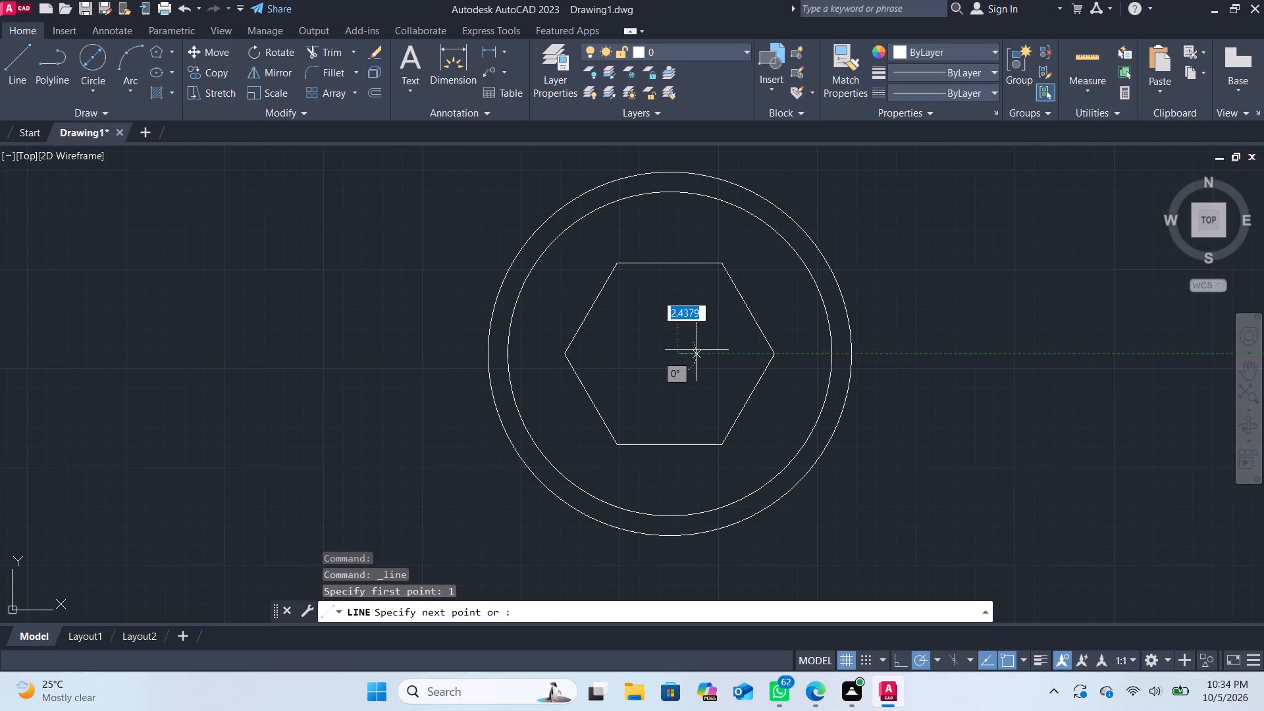
scroll(697, 350, down, 1)
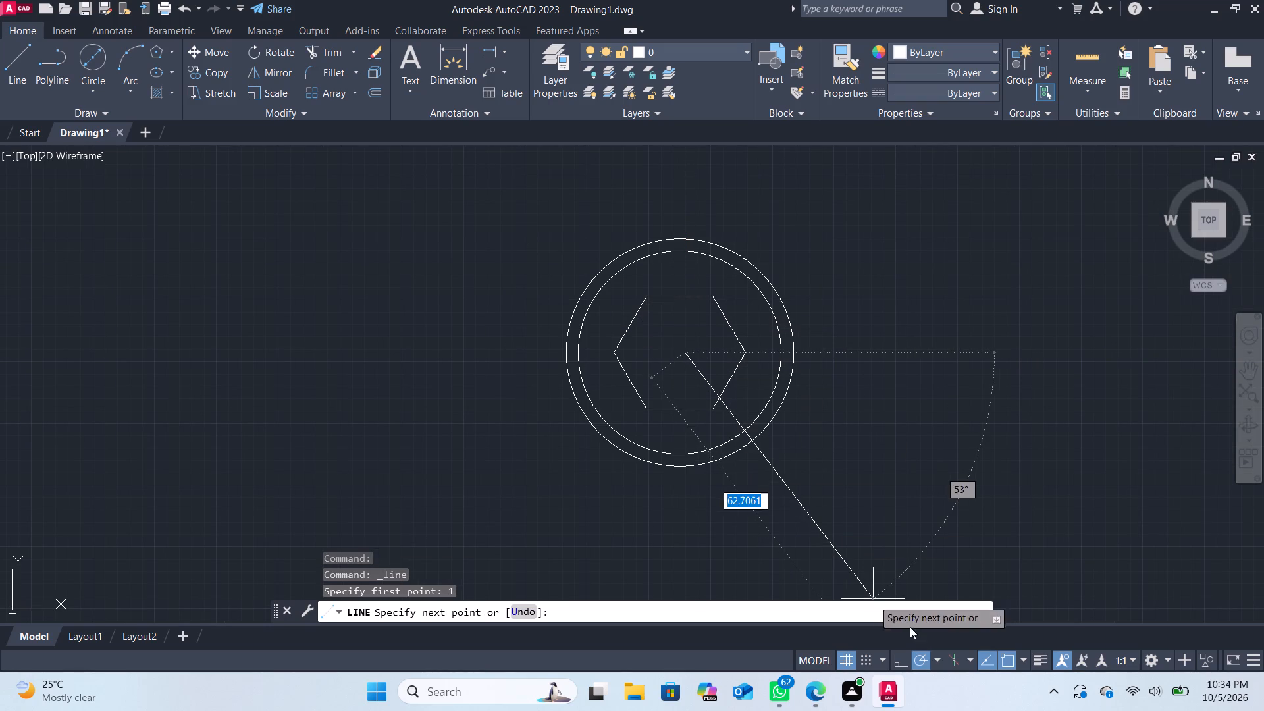
click(903, 655)
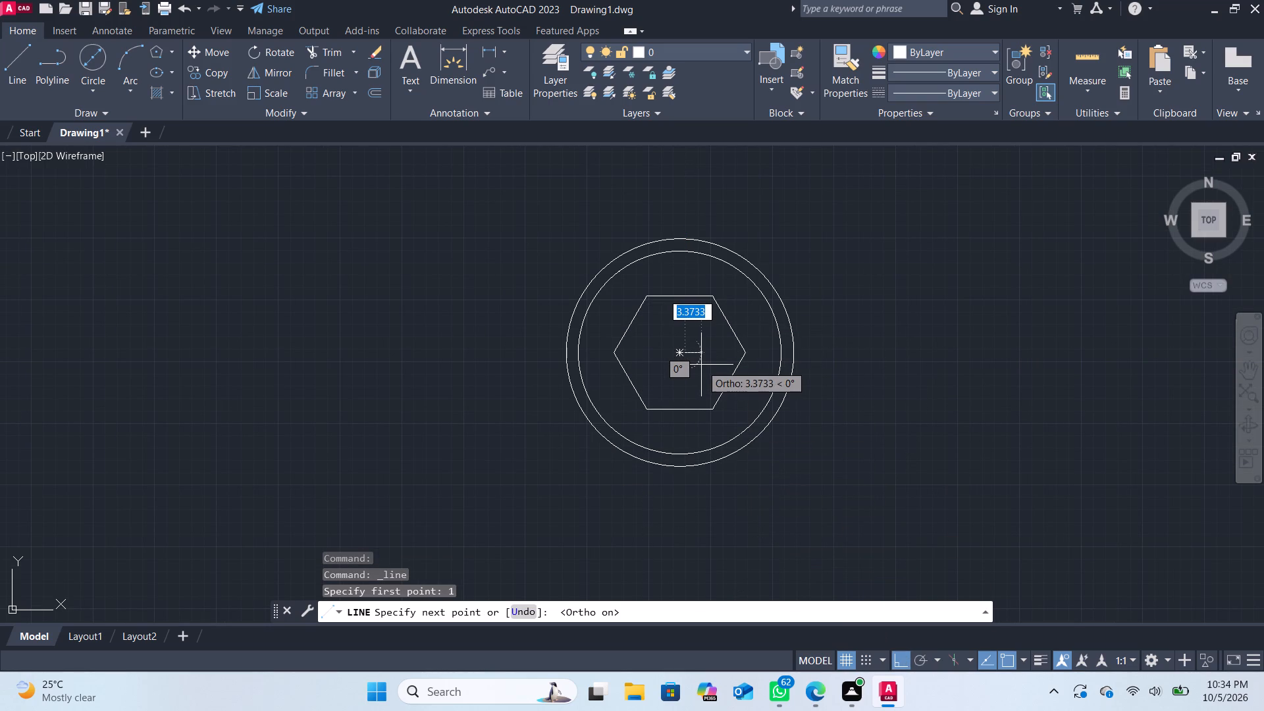
key(1)
key(Return)
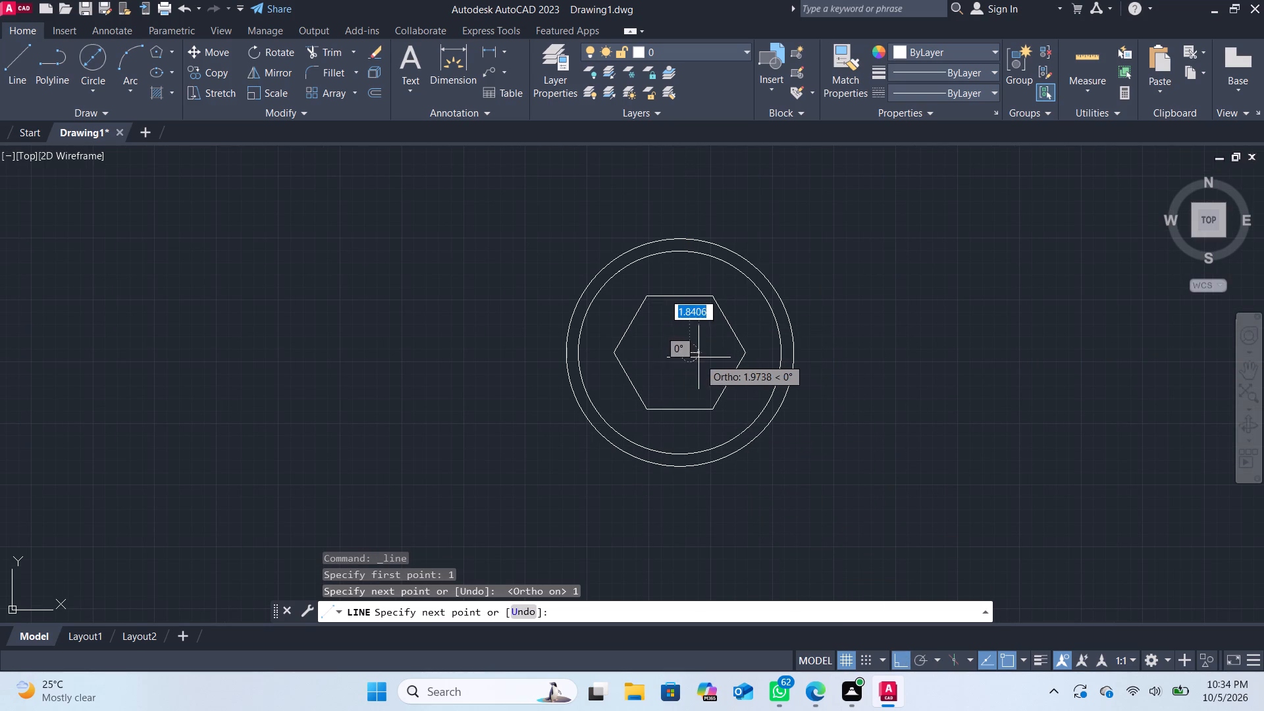
key(Return)
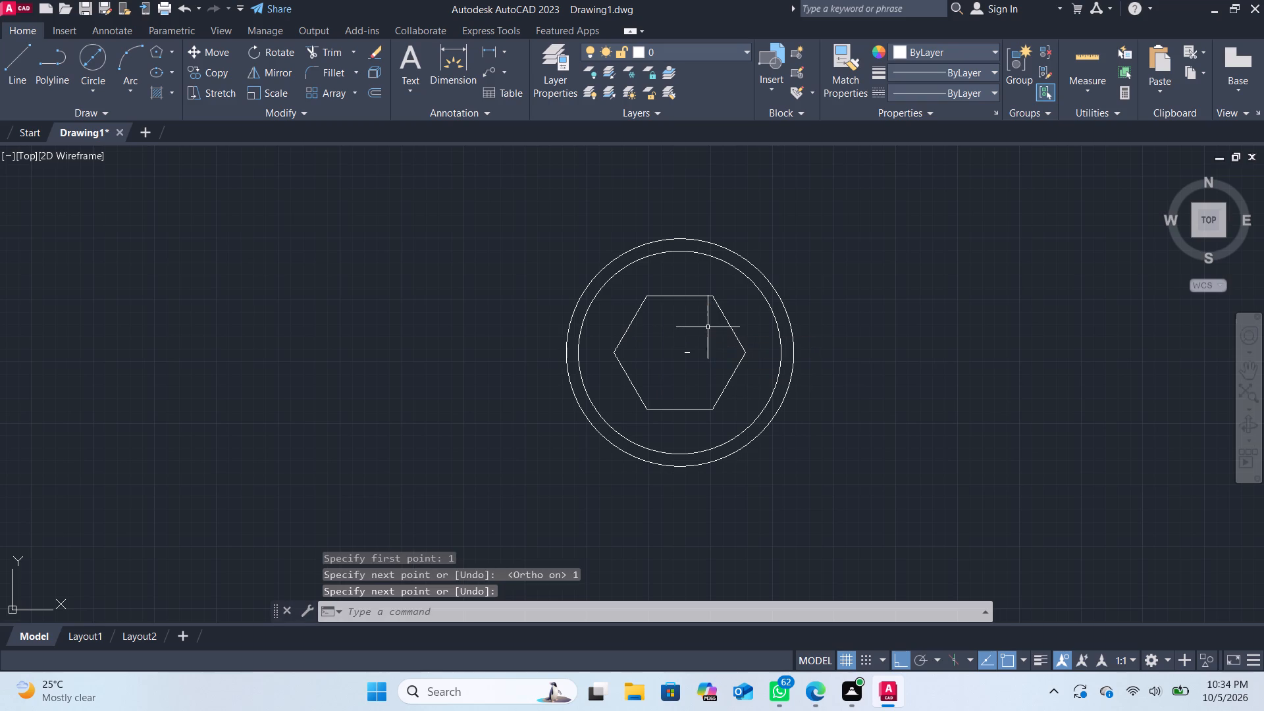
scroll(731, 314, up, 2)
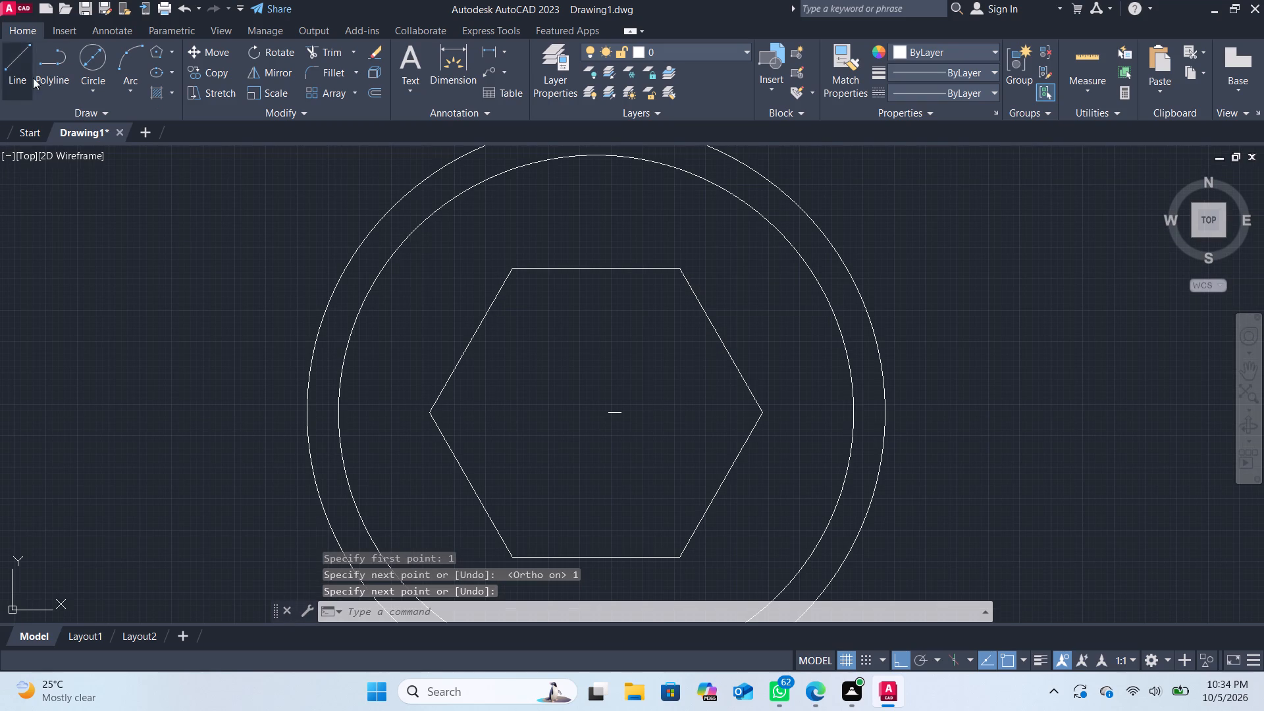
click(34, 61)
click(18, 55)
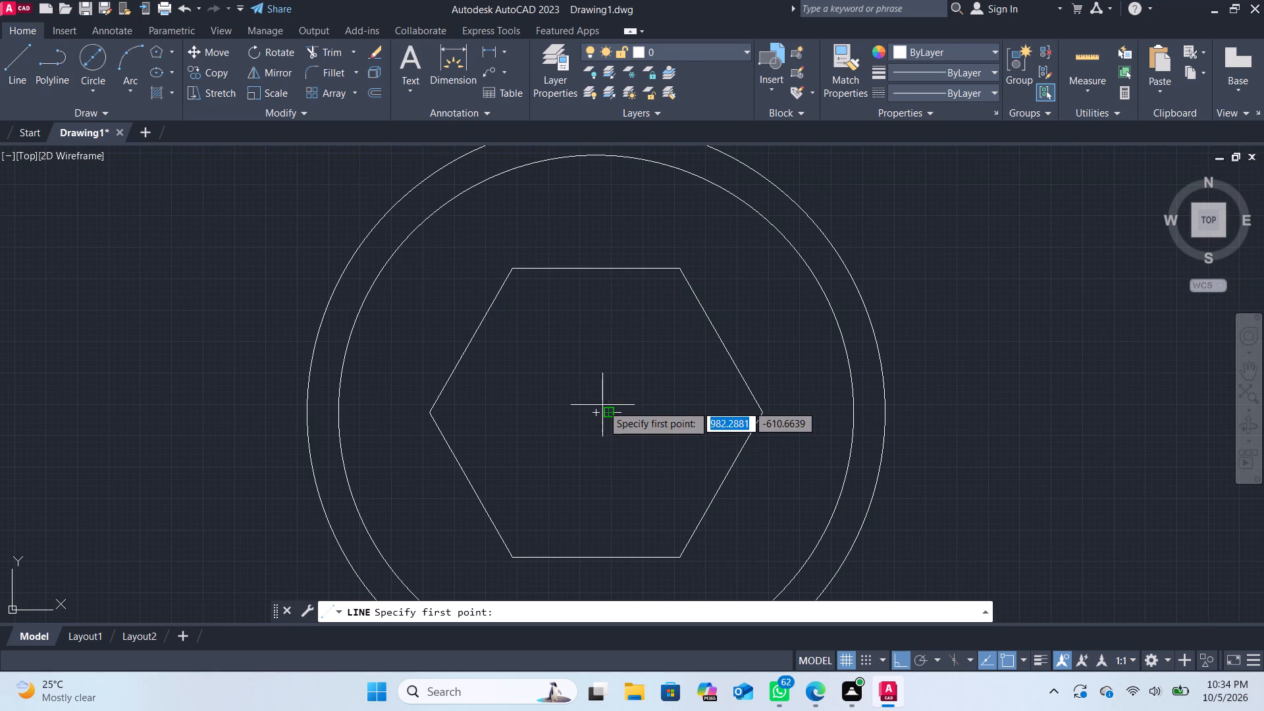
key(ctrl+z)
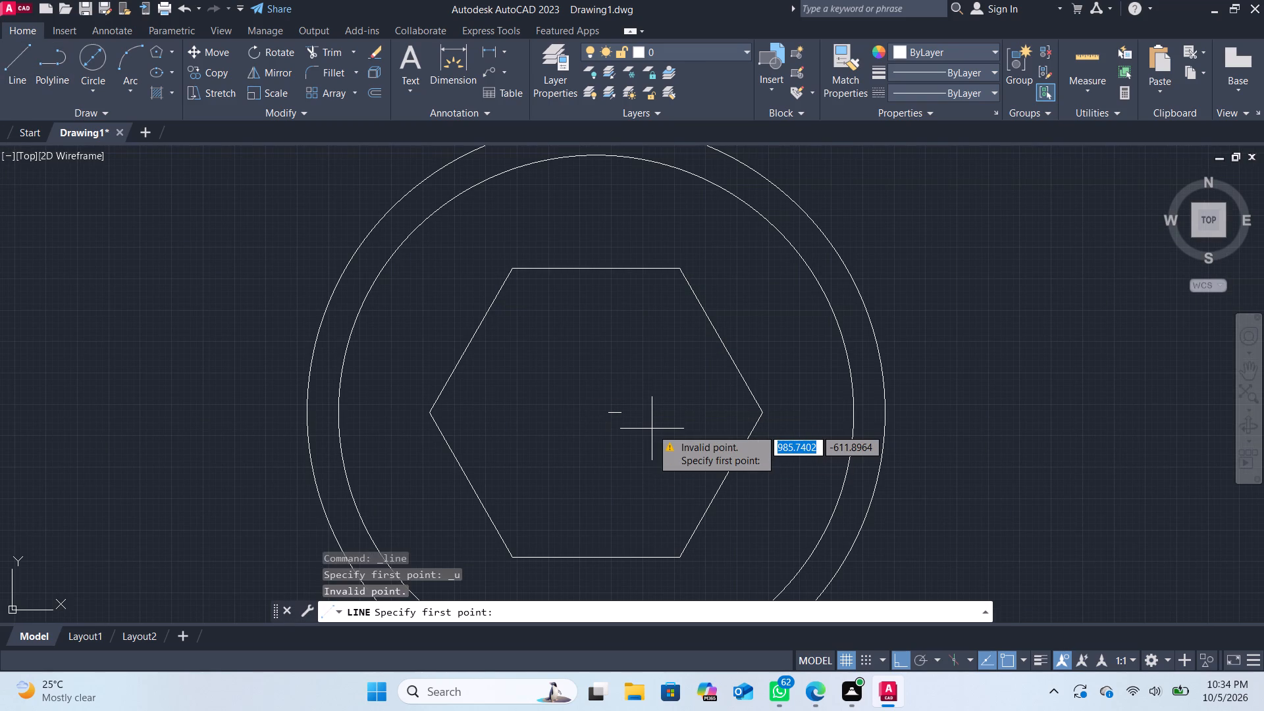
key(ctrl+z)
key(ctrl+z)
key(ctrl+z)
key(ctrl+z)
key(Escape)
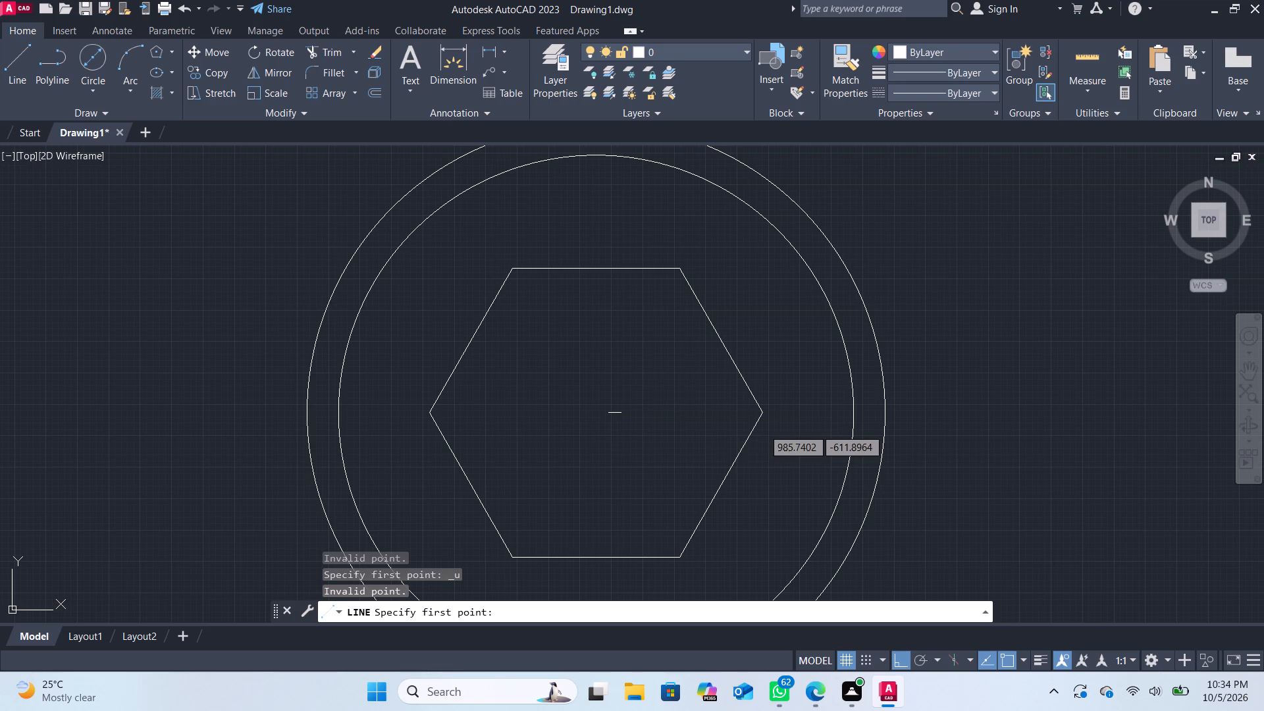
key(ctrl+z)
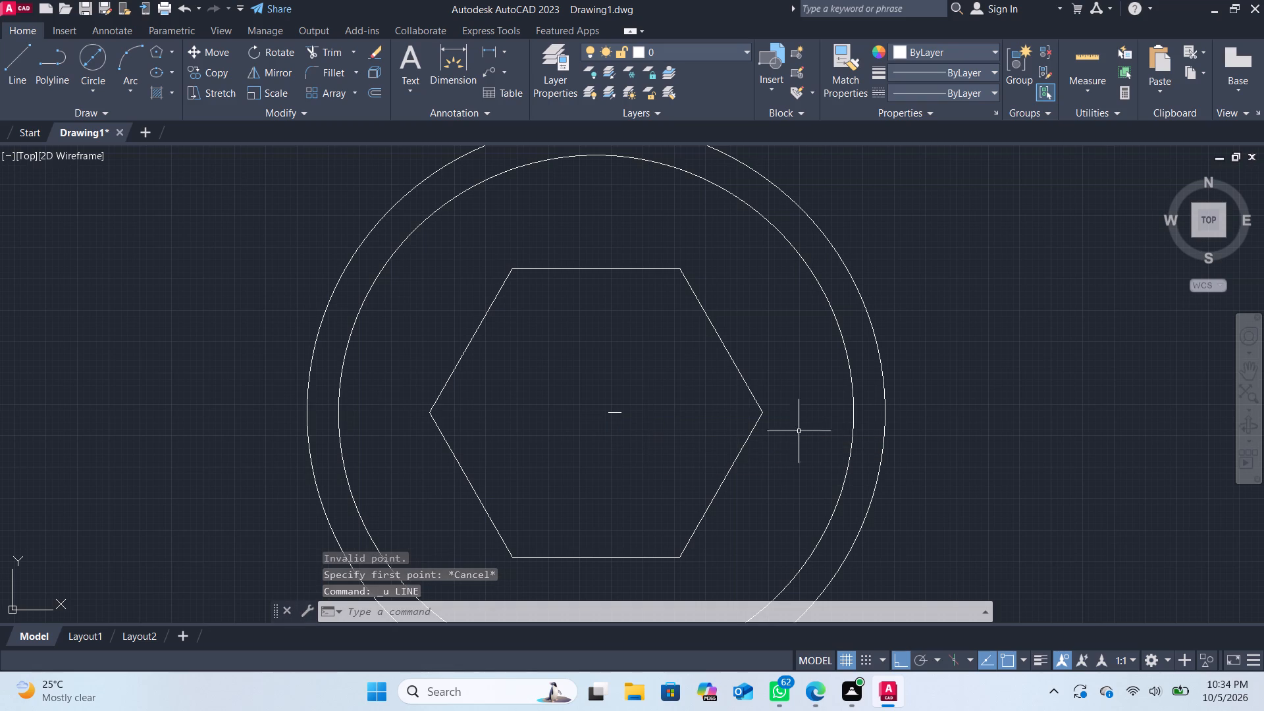
Erase the short horizontal line near the center of the hexagon.
scroll(652, 429, up, 1)
drag(623, 410, 541, 401)
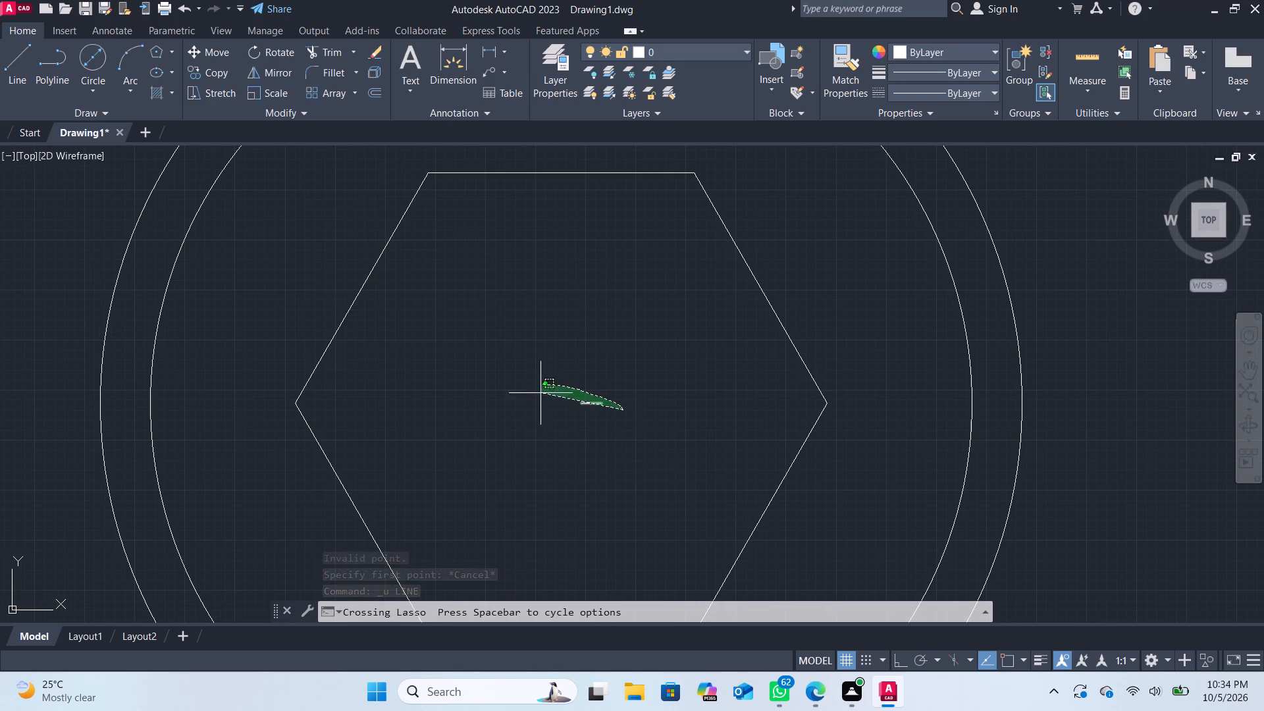
drag(541, 401, 542, 405)
key(e)
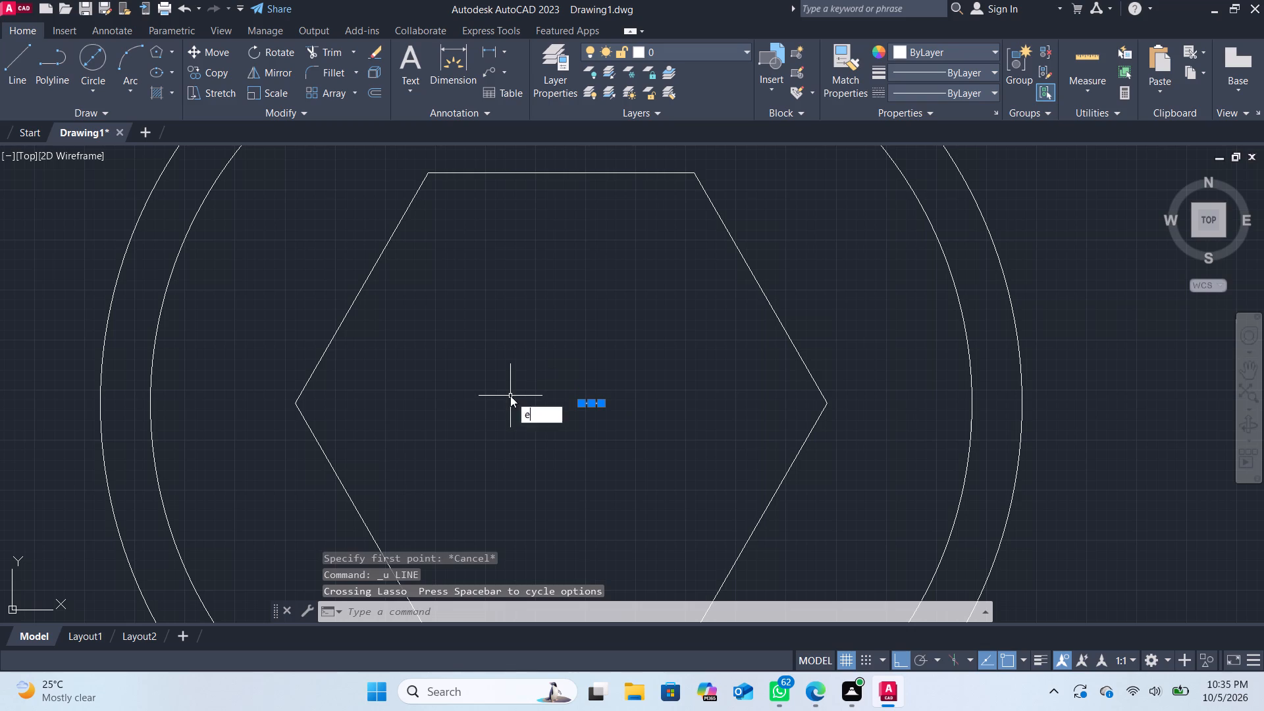
key(Return)
Start a line at the circles' center with a horizontal segment 1 unit long to the right.
click(20, 61)
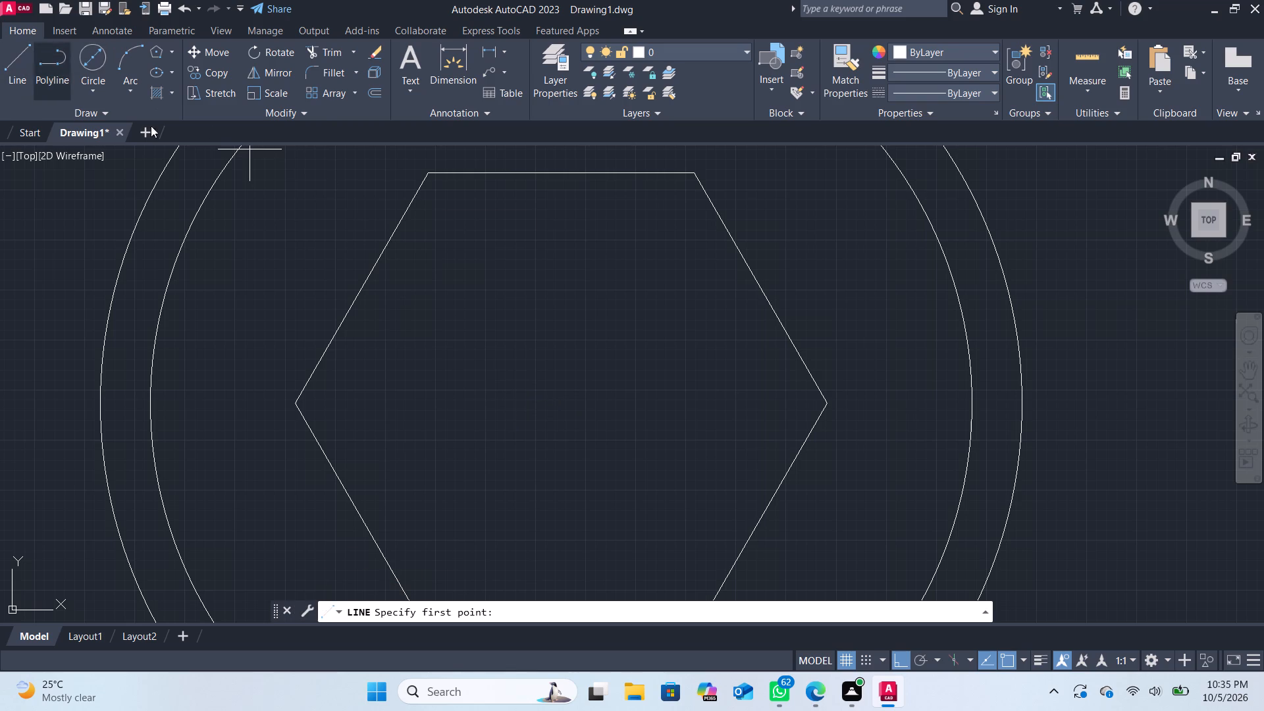
click(557, 408)
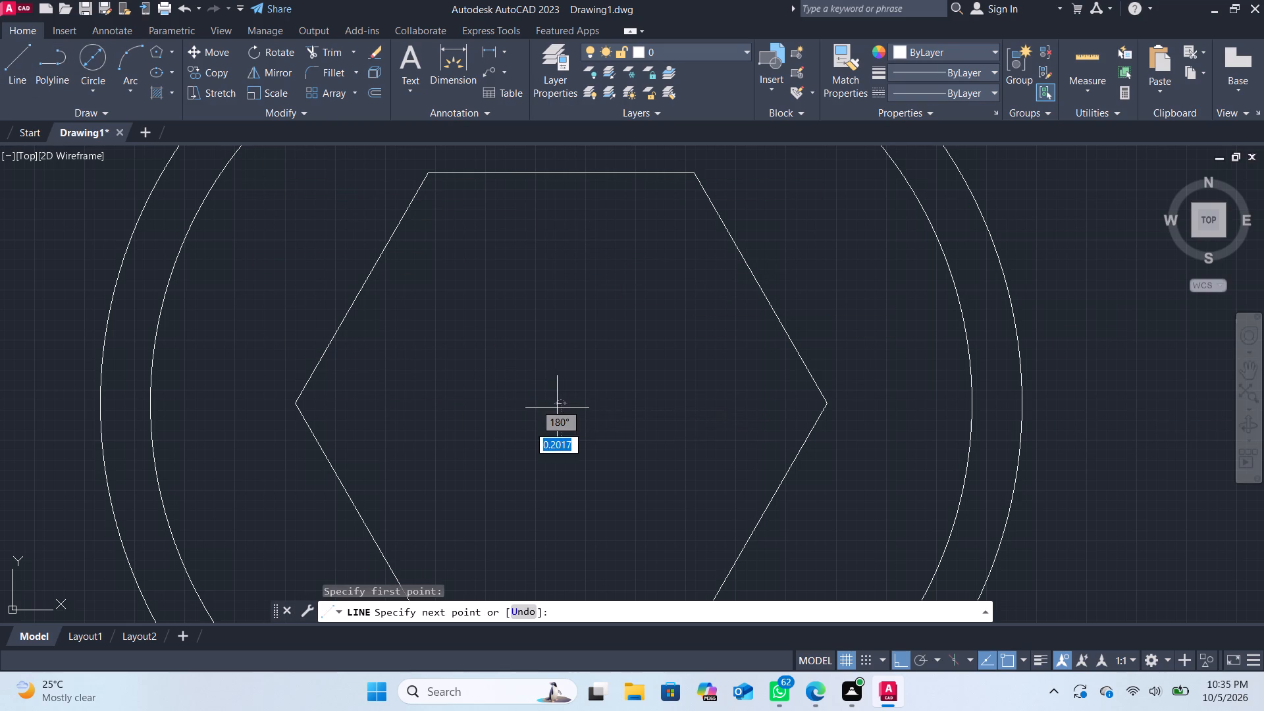
key(1)
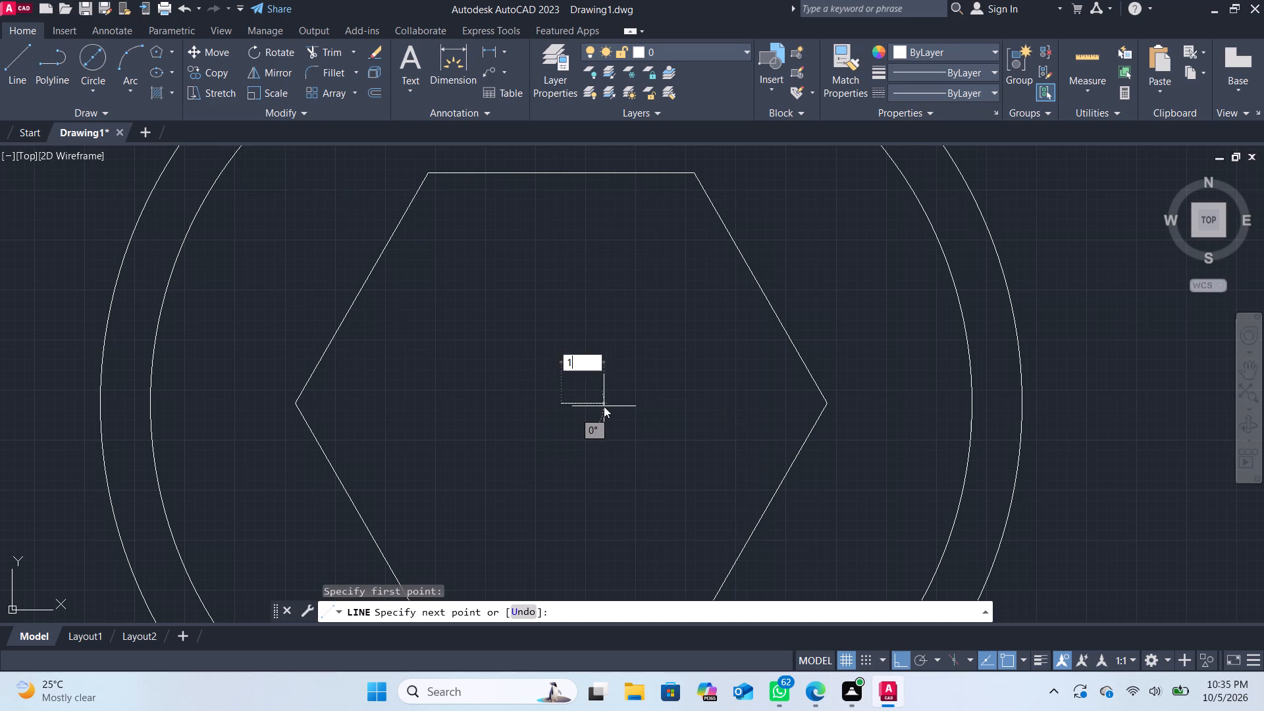
key(Return)
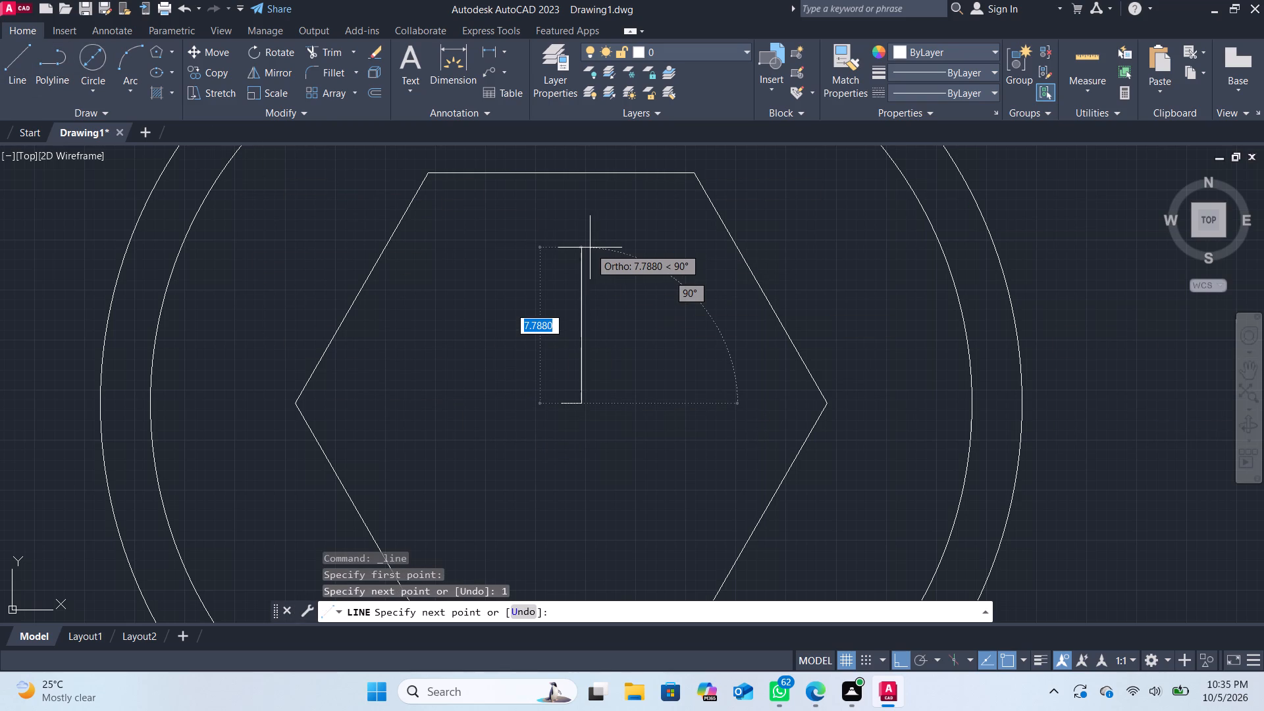
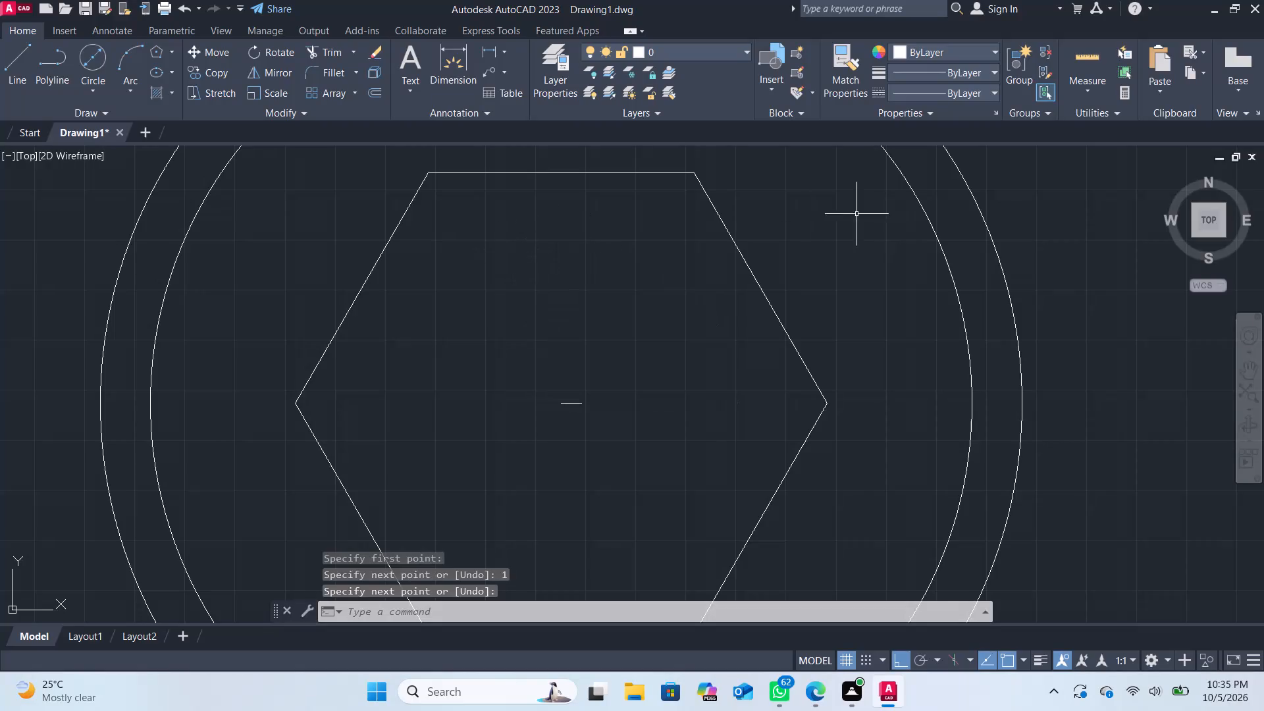
Draw a horizontal line 1 unit long from the circles' center toward the left.
click(11, 63)
click(560, 402)
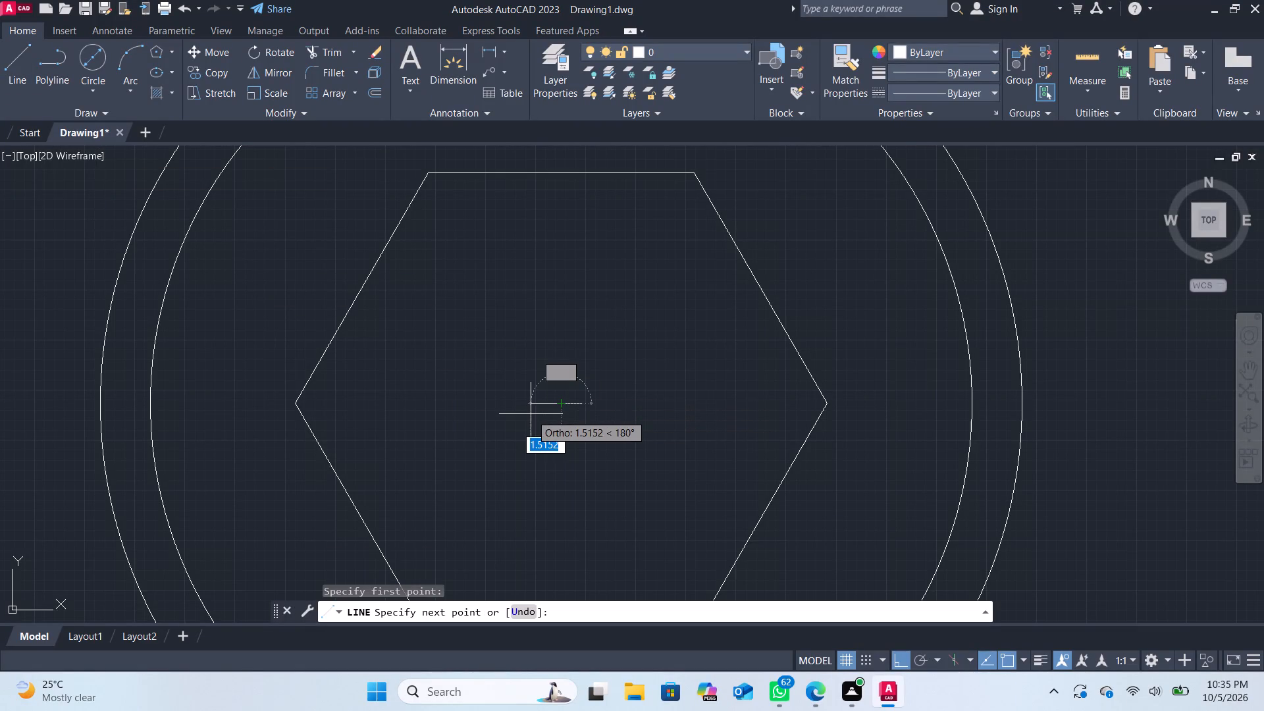
key(1)
key(Return)
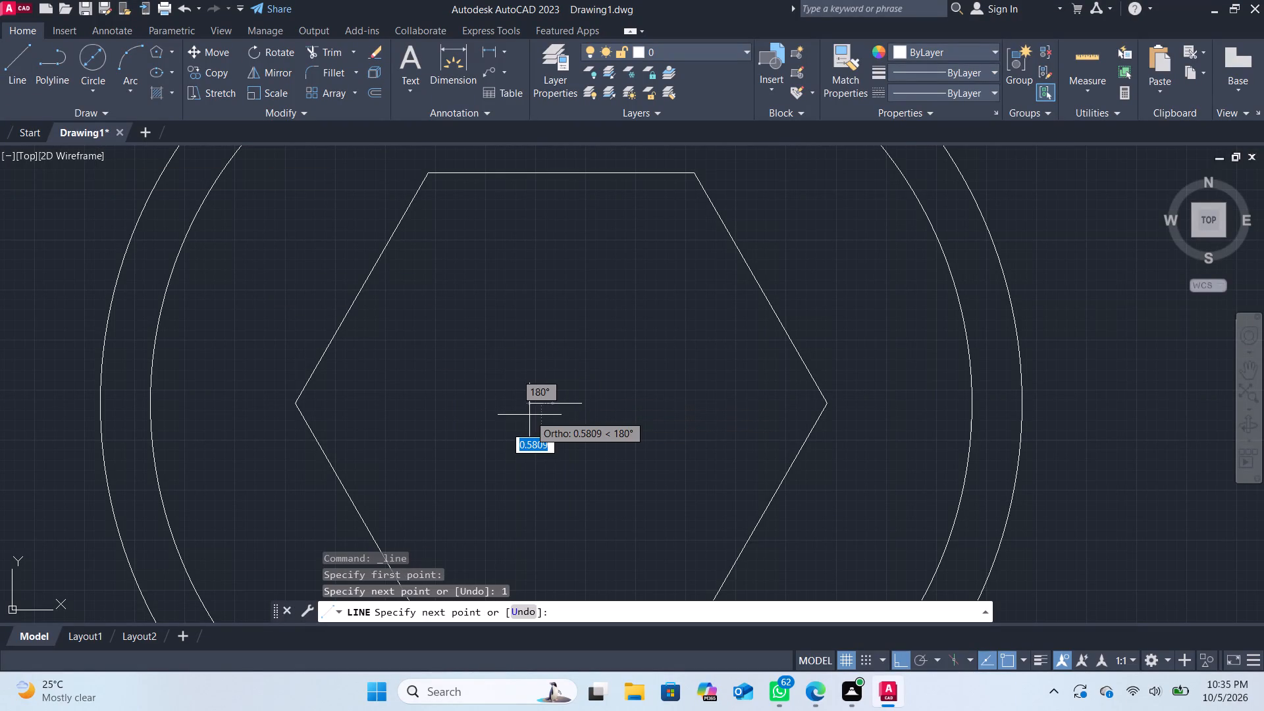
key(Return)
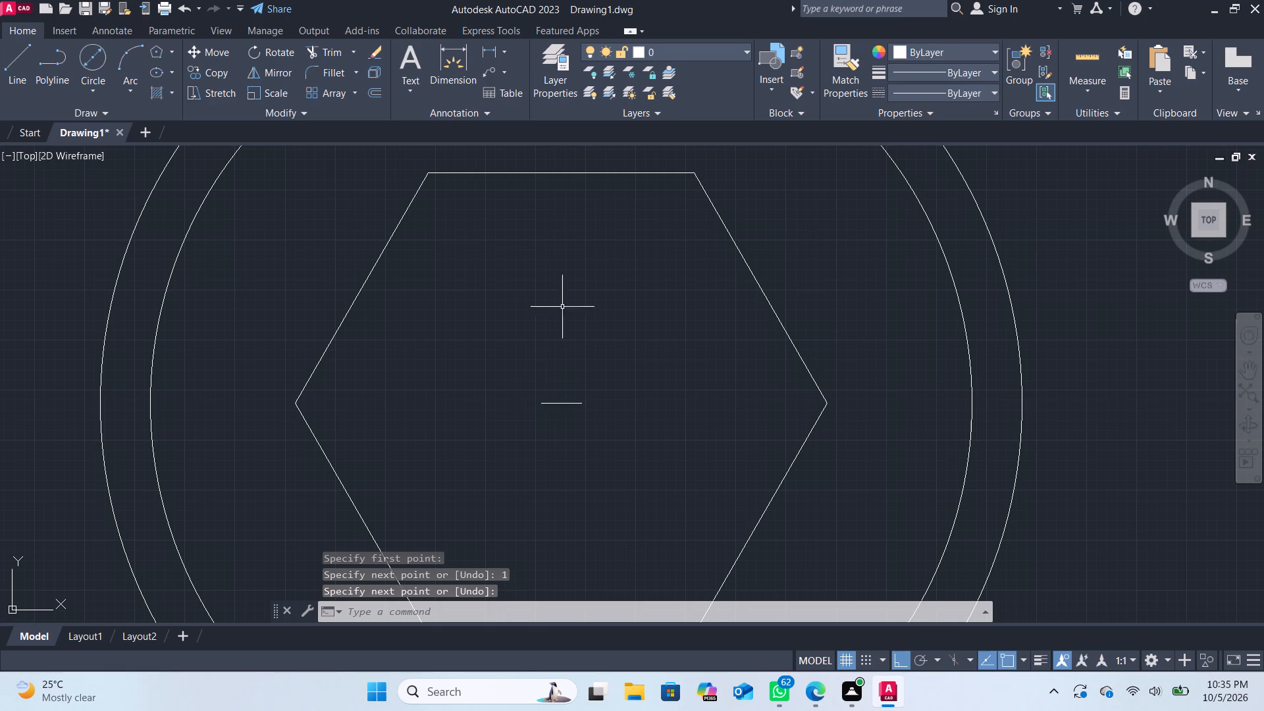
Draw a vertical line from the right end of the short horizontal line up to the hexagon's top edge.
click(8, 66)
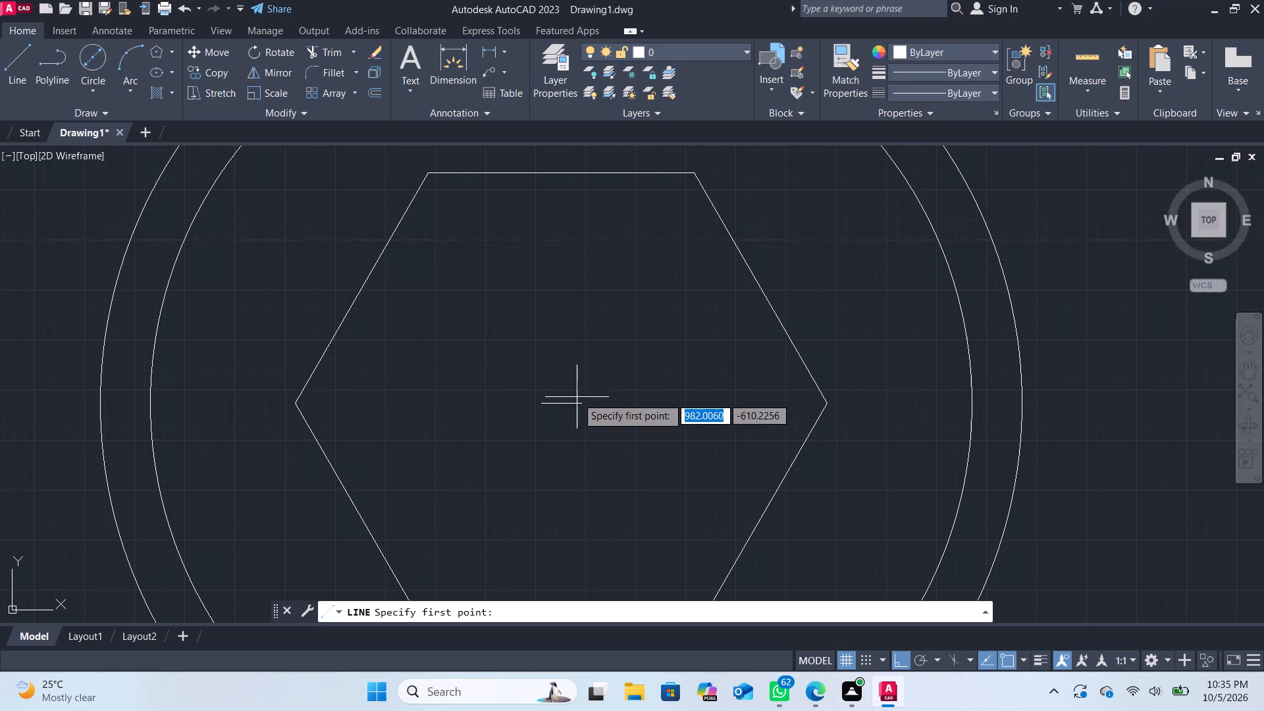
click(582, 405)
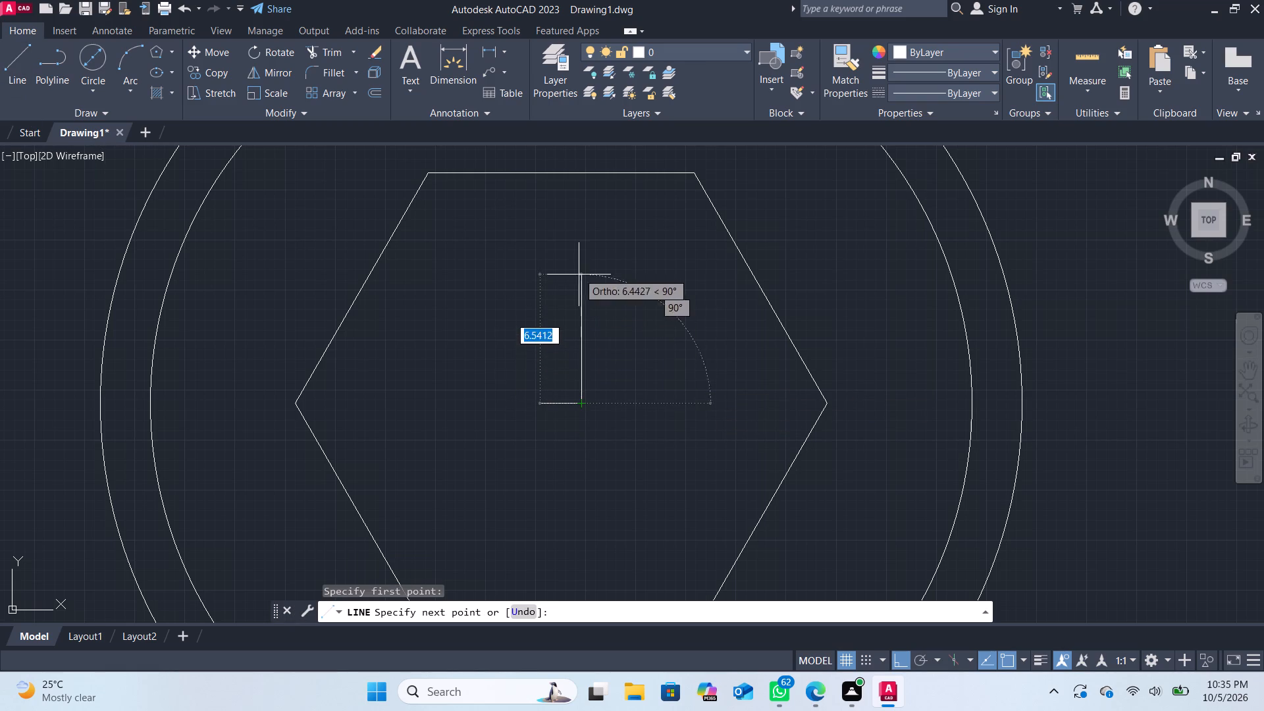
click(579, 177)
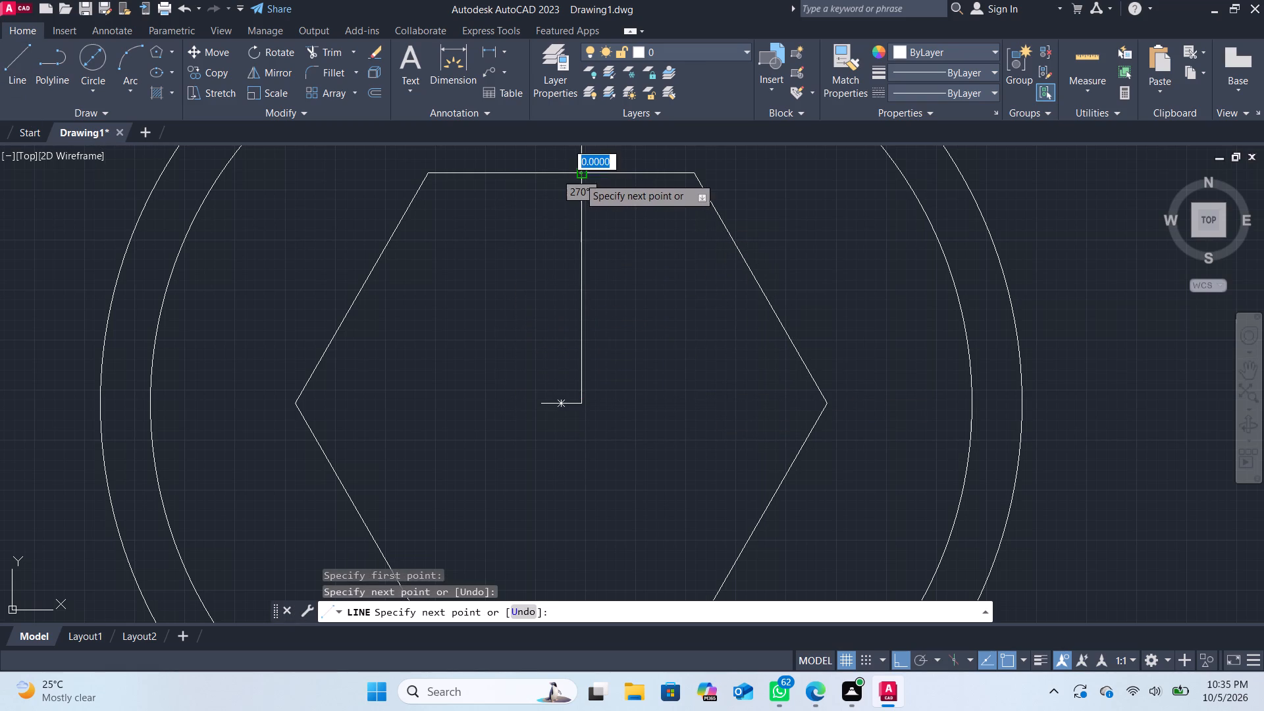
key(Return)
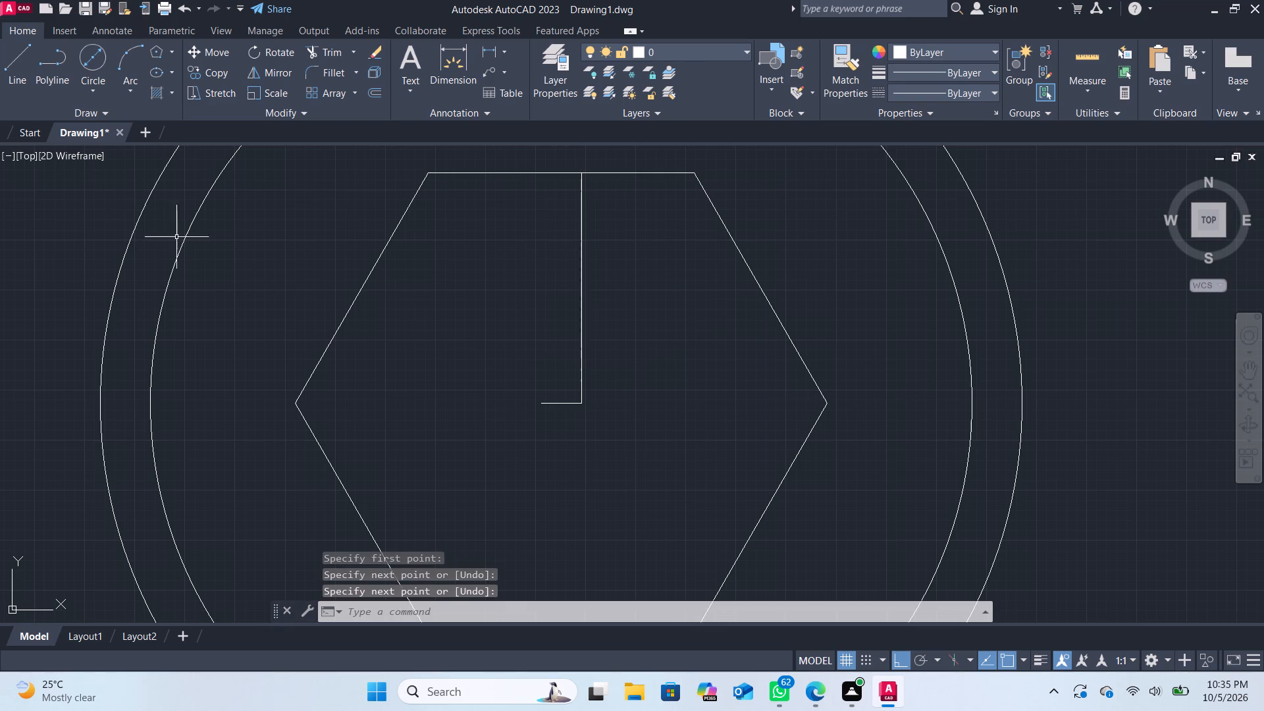
Draw a line about 23 units long from the left end of the short horizontal line up to the outer circle.
click(14, 54)
scroll(432, 278, down, 1)
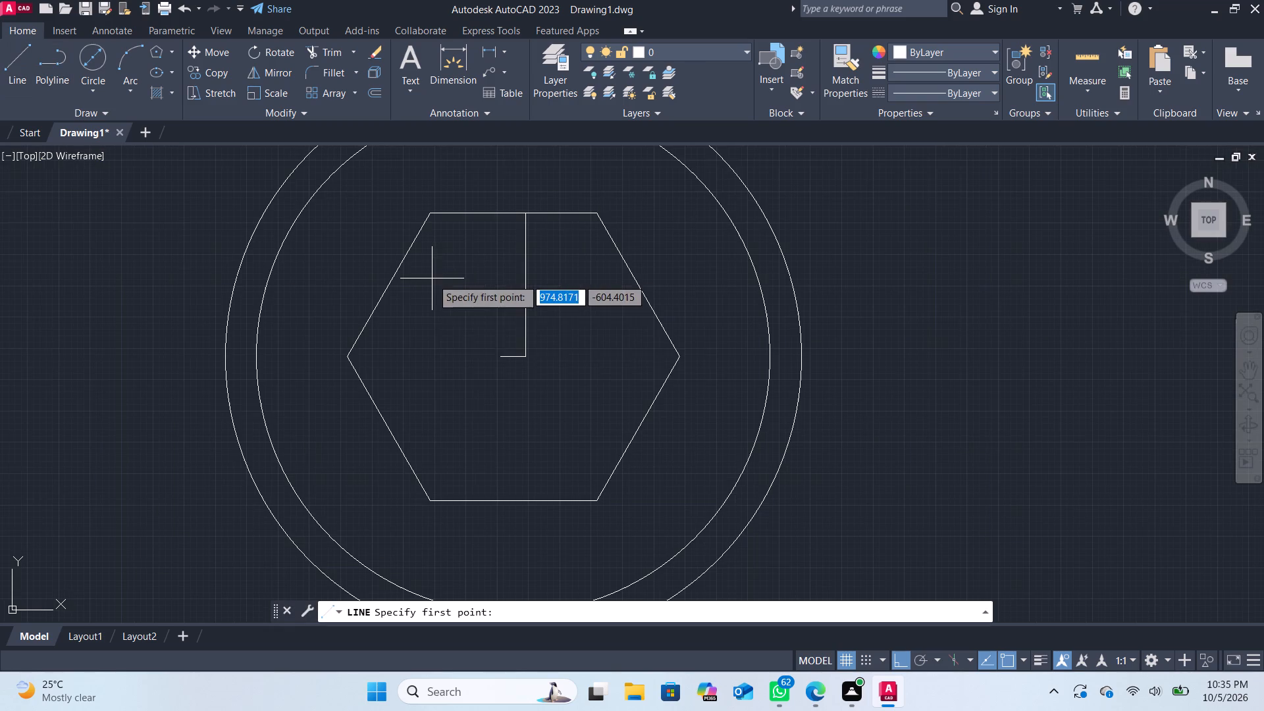
click(500, 356)
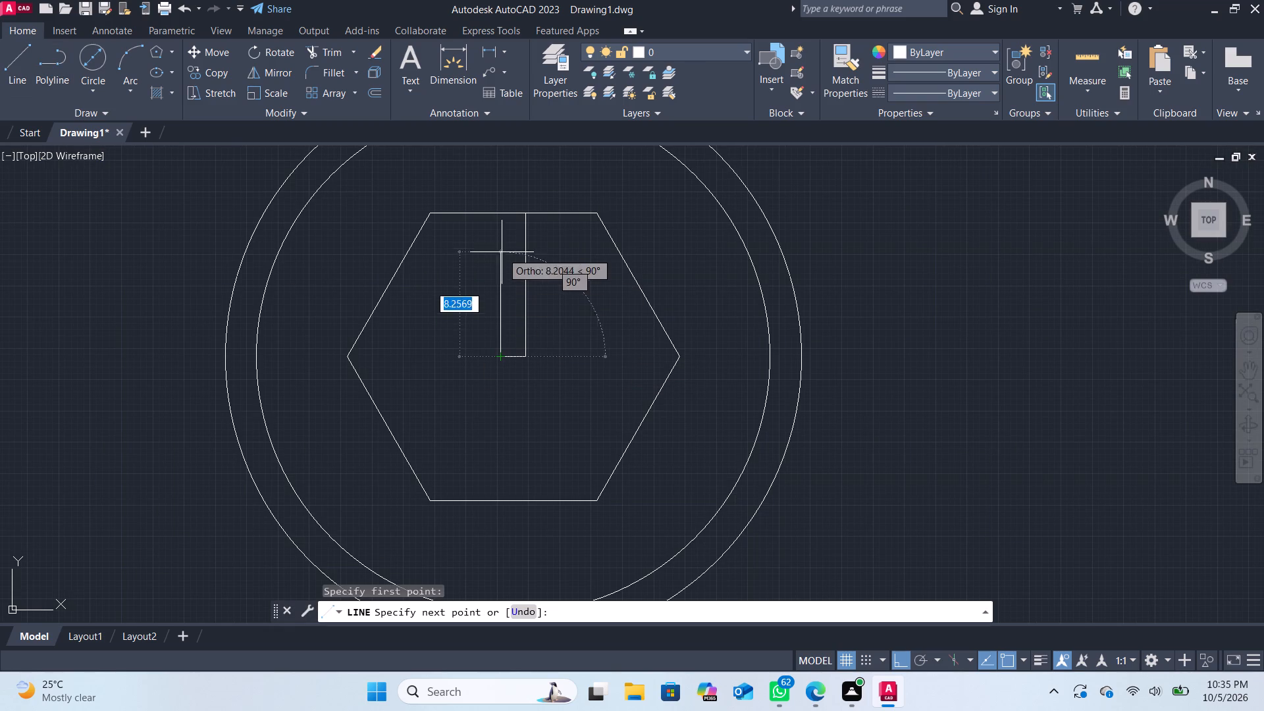
scroll(501, 209, down, 3)
middle_drag(501, 211, 522, 352)
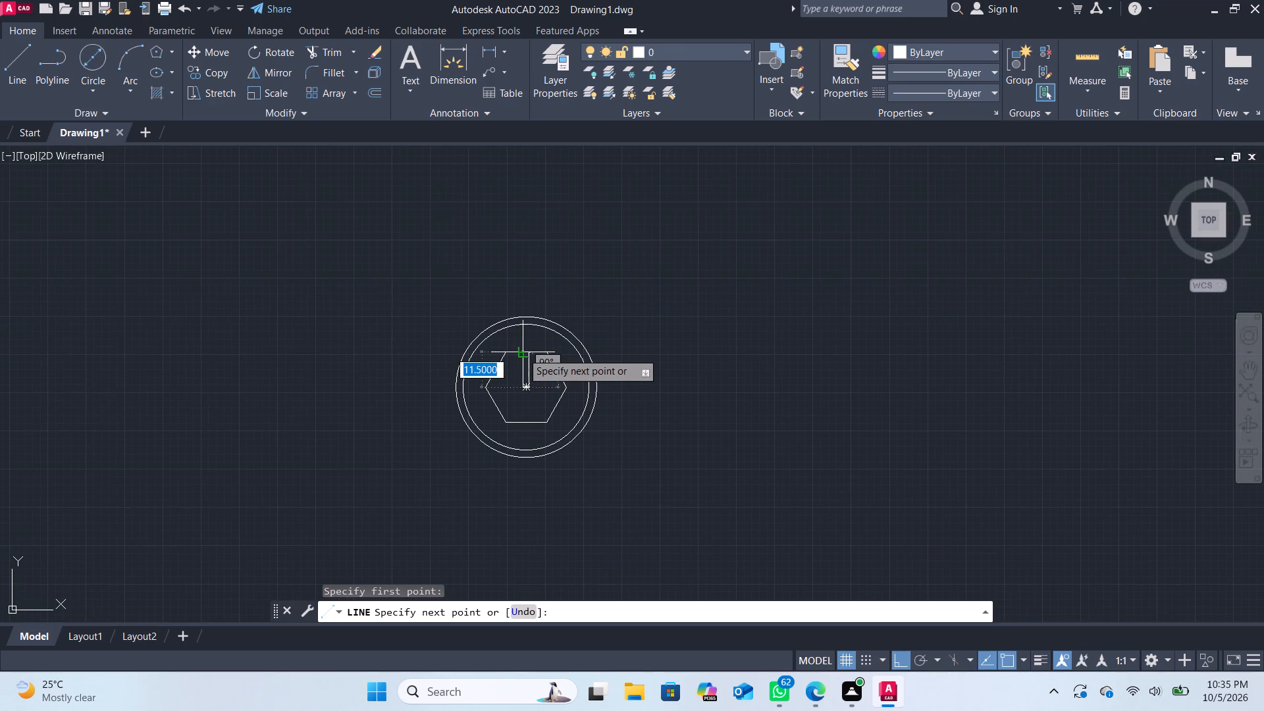
scroll(522, 351, up, 3)
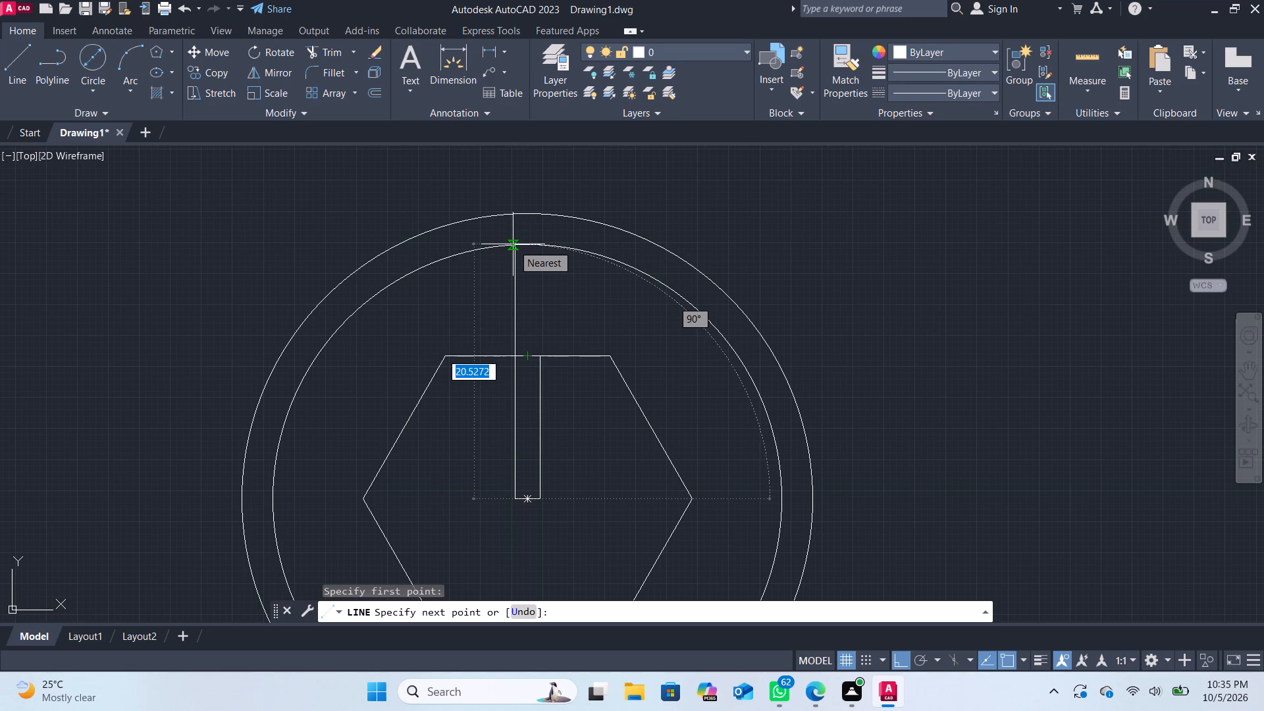
click(512, 211)
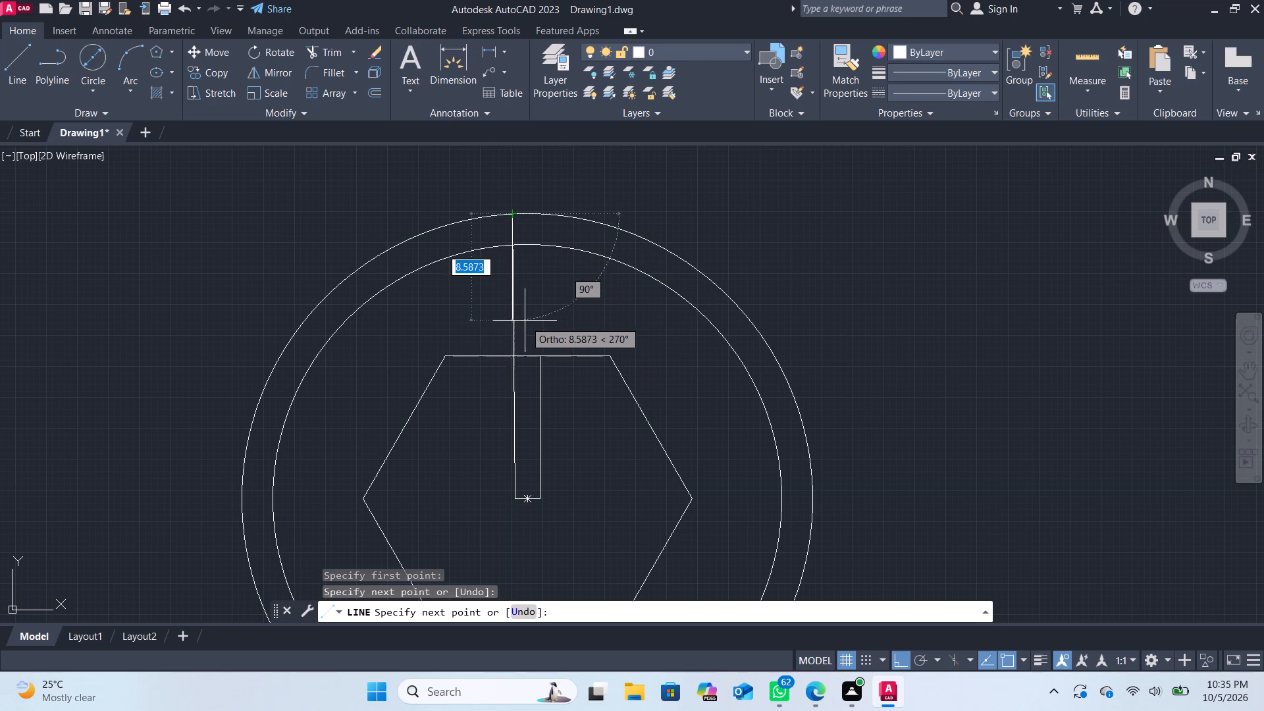
key(Return)
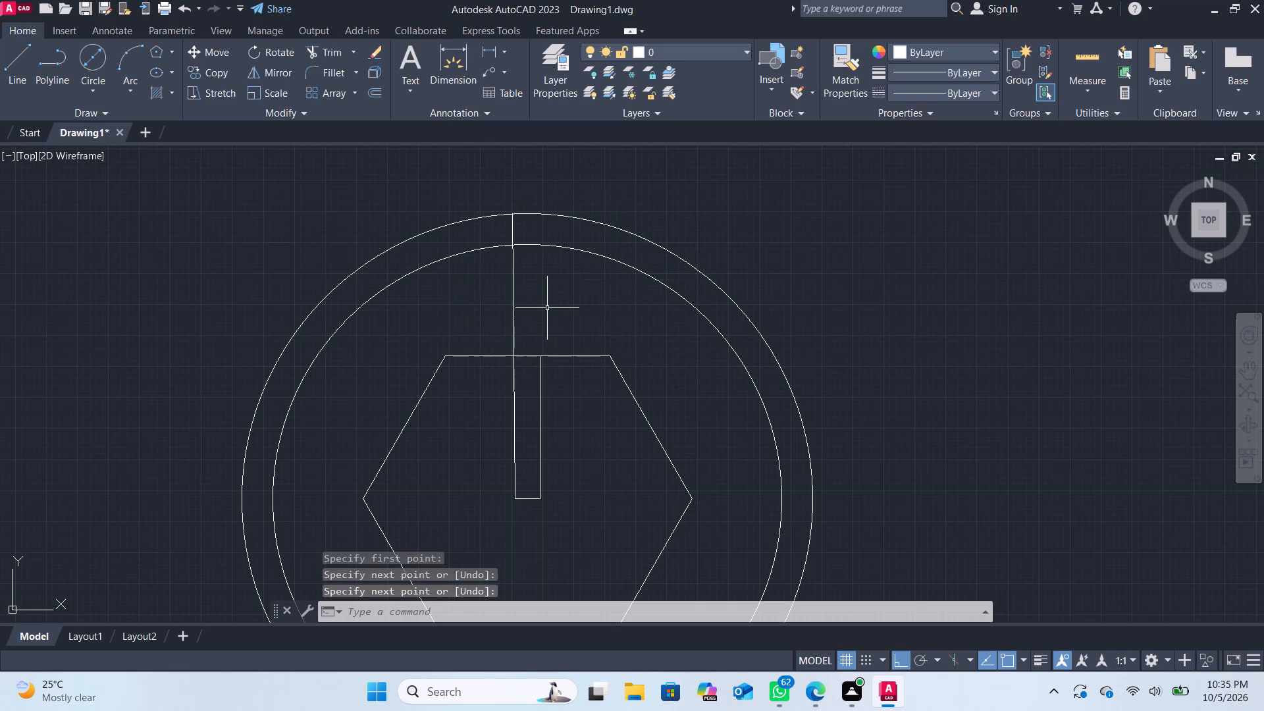
Draw a line continuing the right vertical line from the hexagon's top edge up to the outer circle.
click(11, 50)
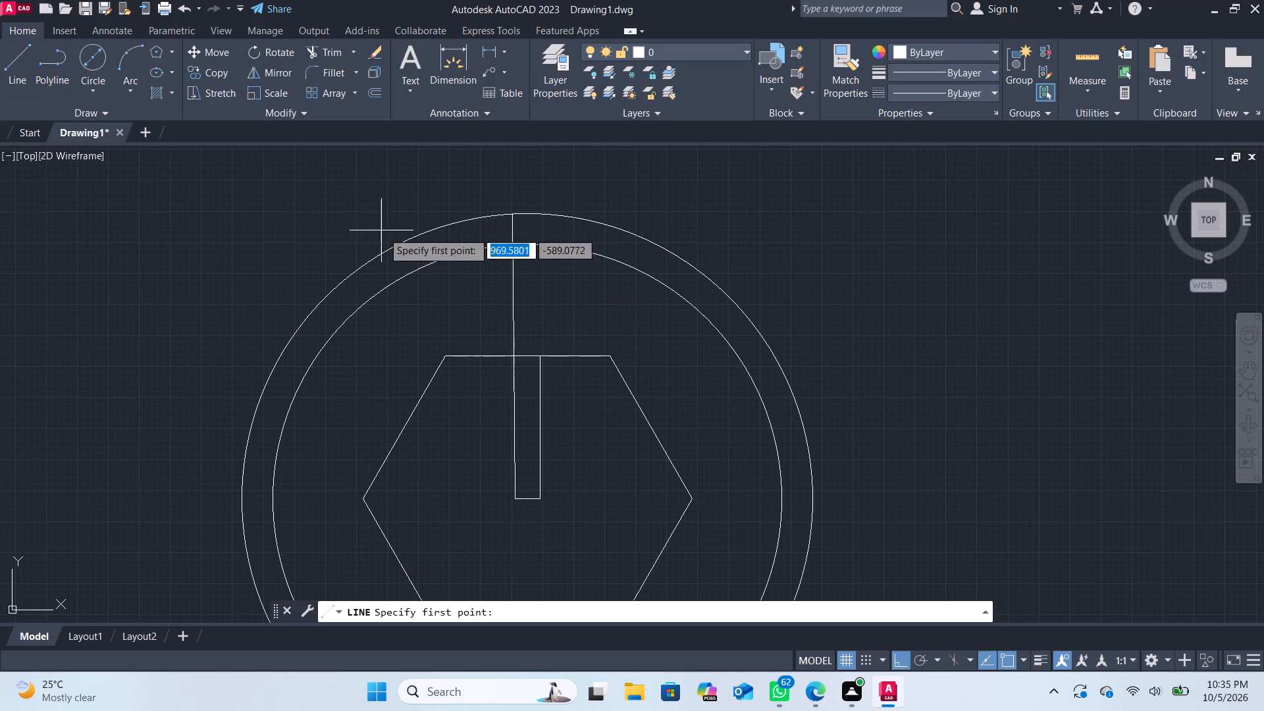
click(537, 352)
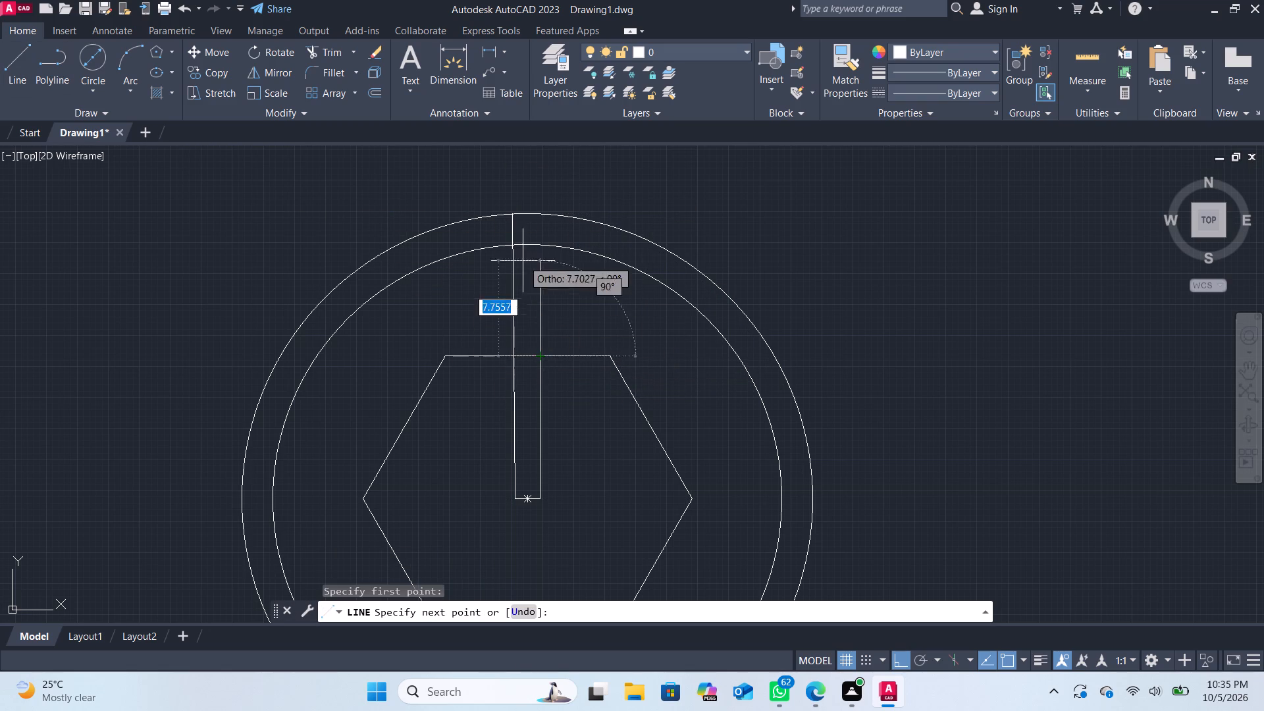
click(538, 215)
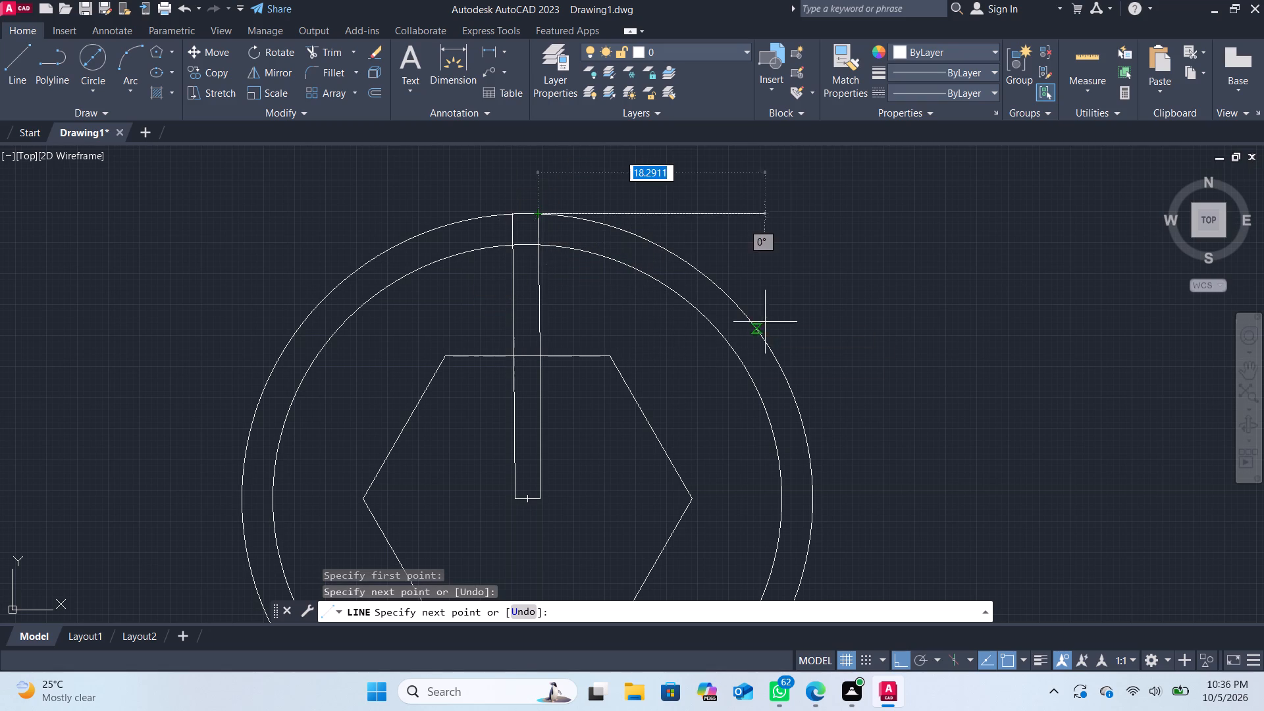
key(Return)
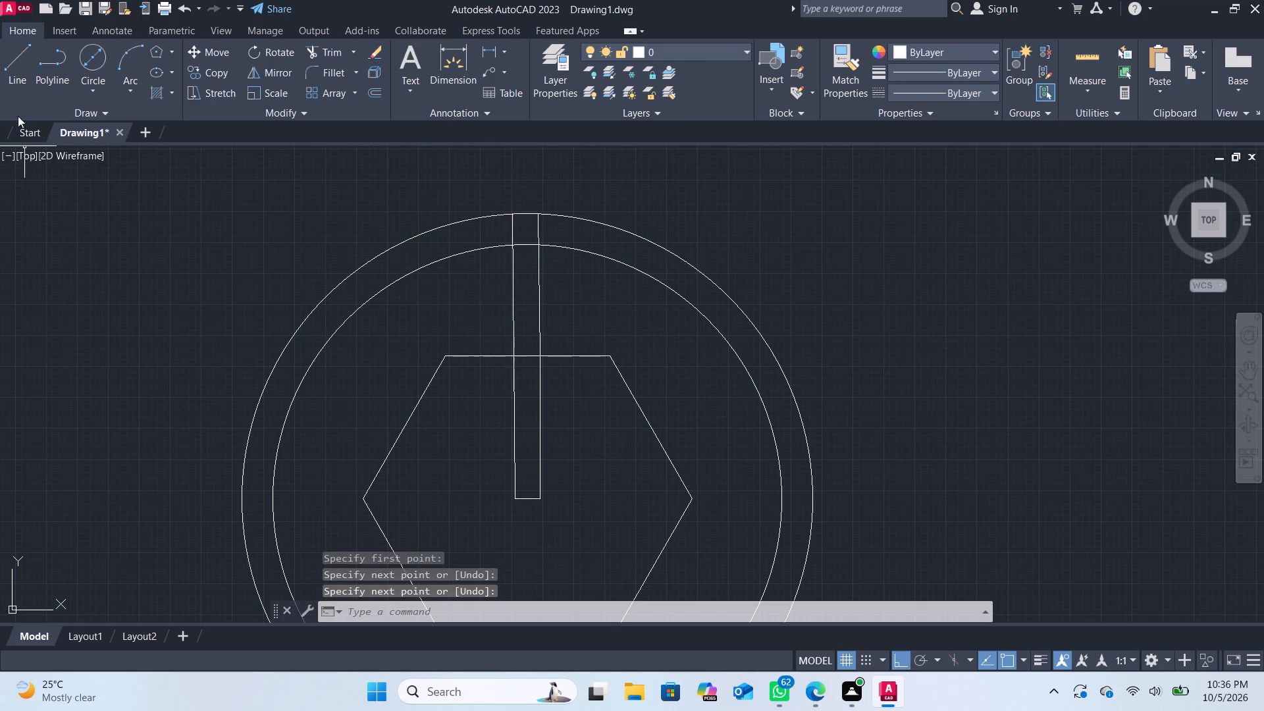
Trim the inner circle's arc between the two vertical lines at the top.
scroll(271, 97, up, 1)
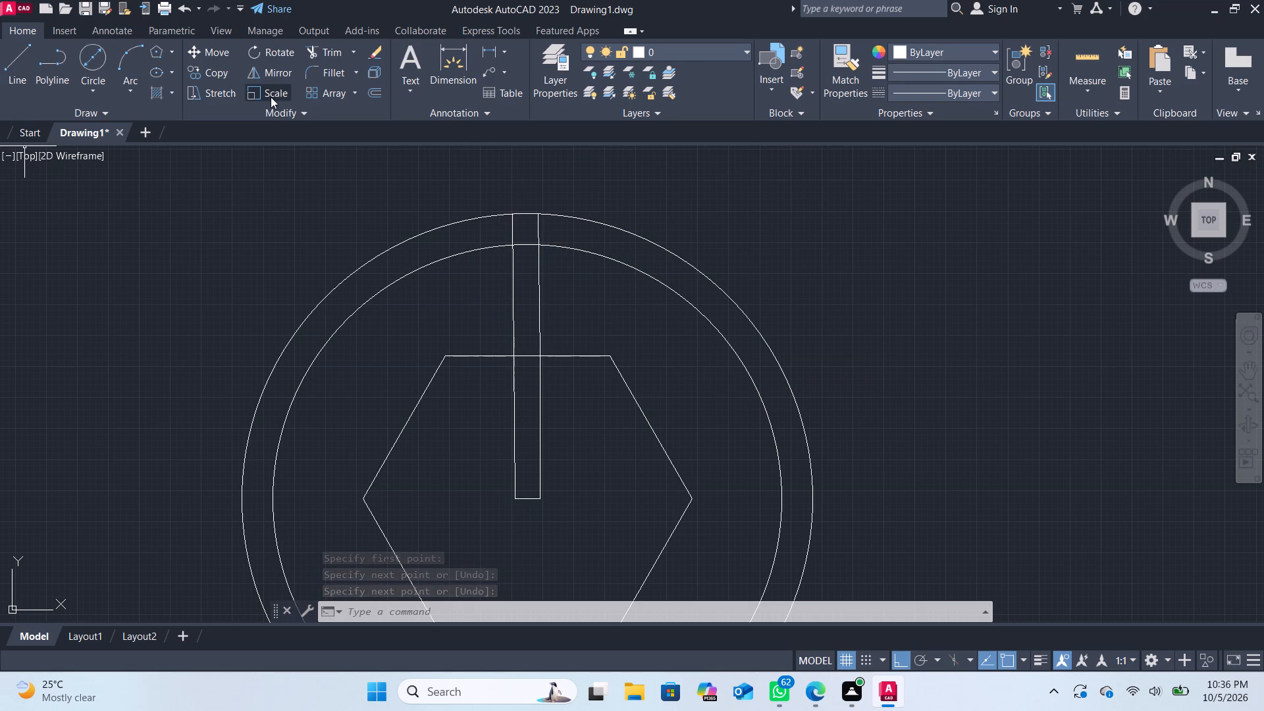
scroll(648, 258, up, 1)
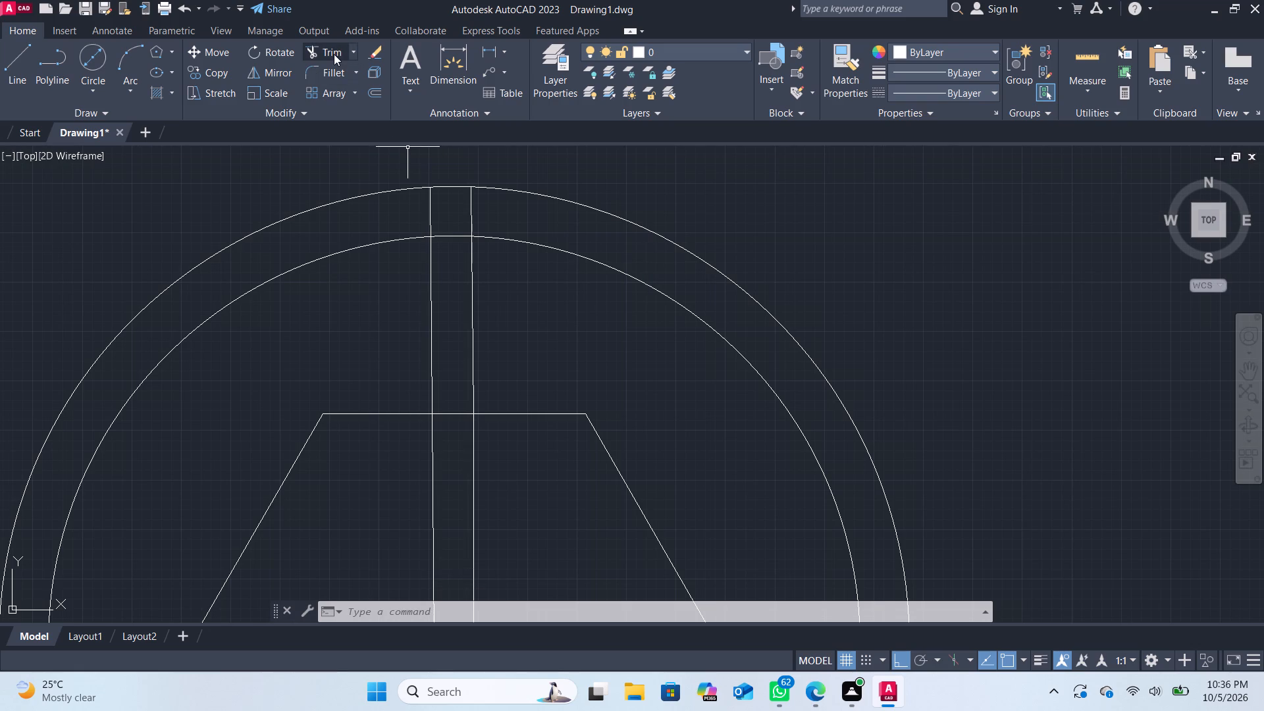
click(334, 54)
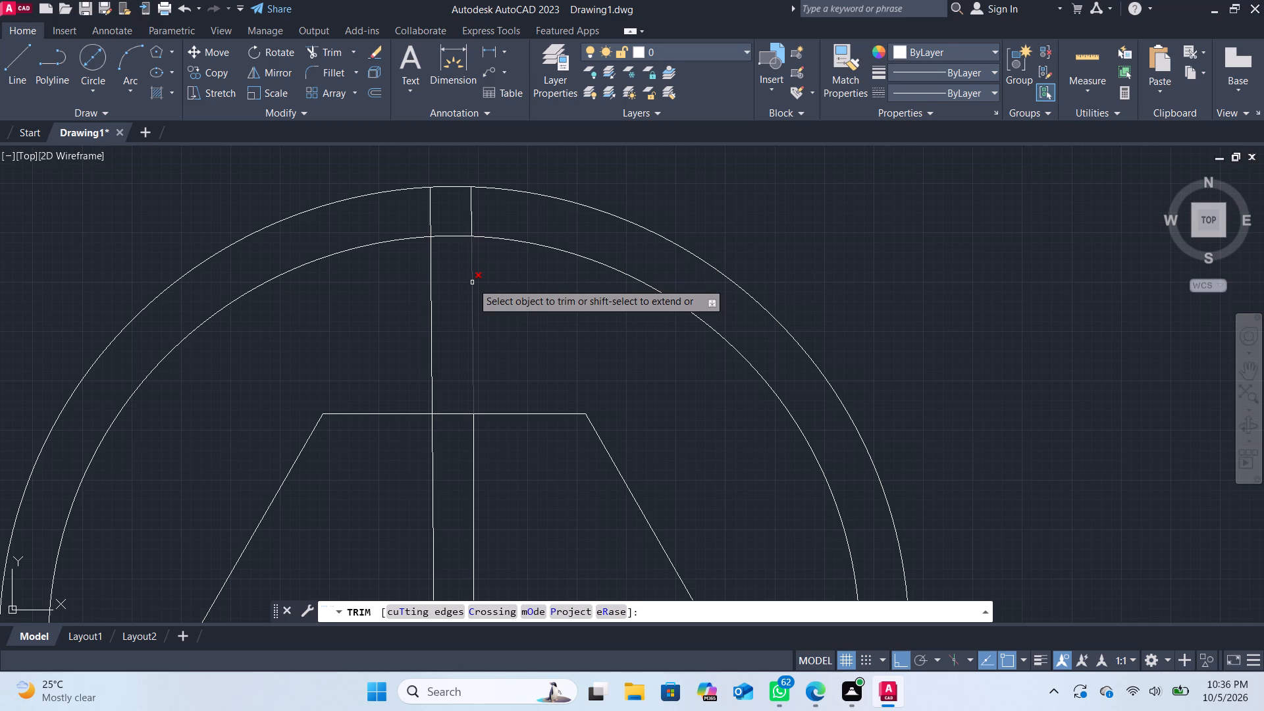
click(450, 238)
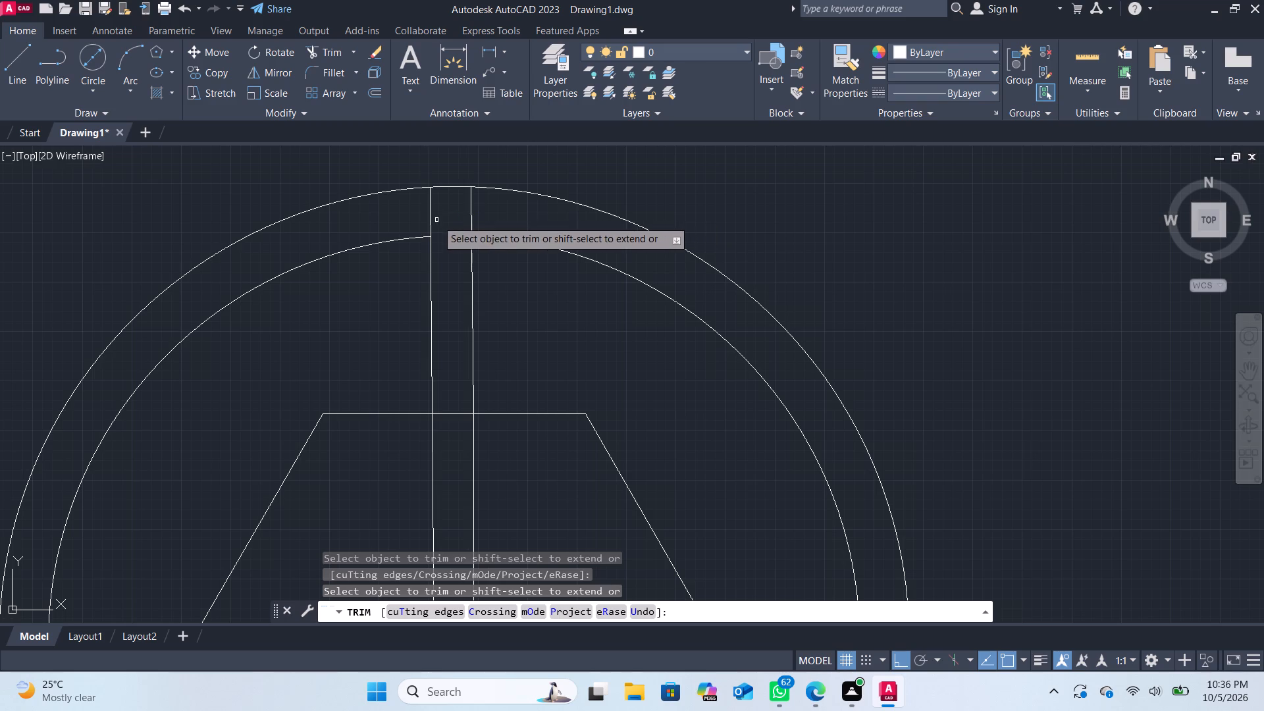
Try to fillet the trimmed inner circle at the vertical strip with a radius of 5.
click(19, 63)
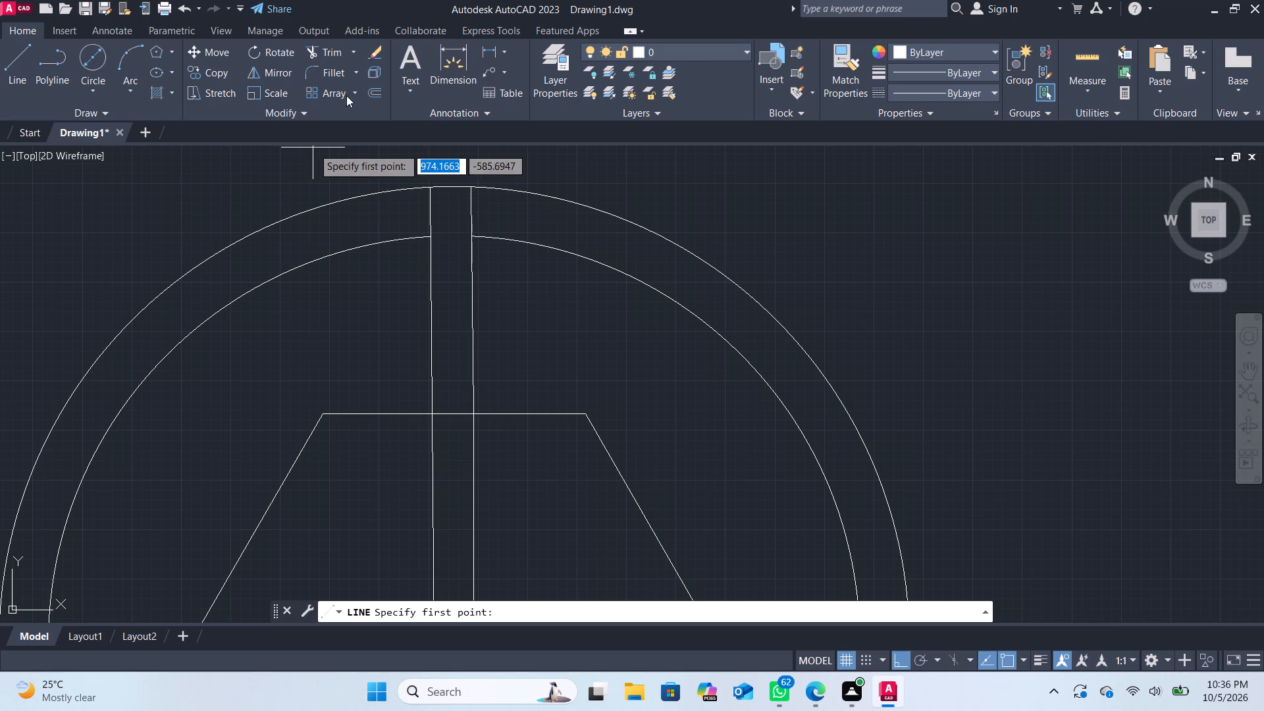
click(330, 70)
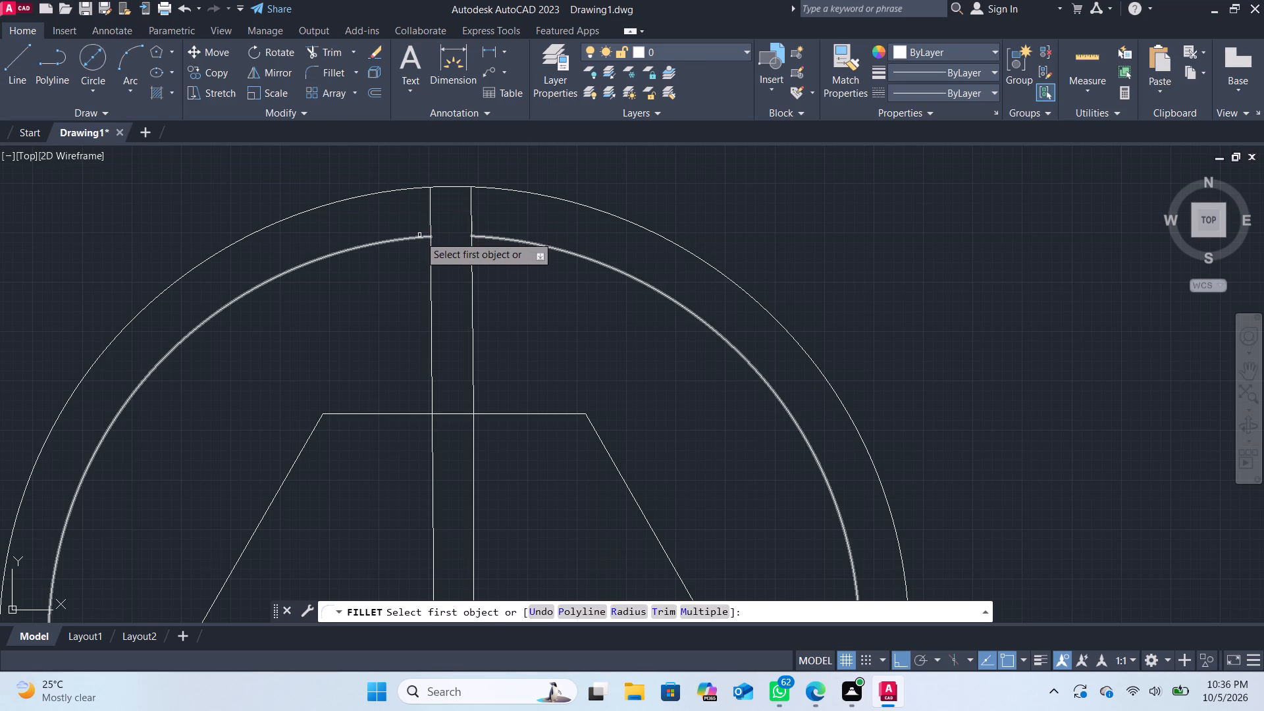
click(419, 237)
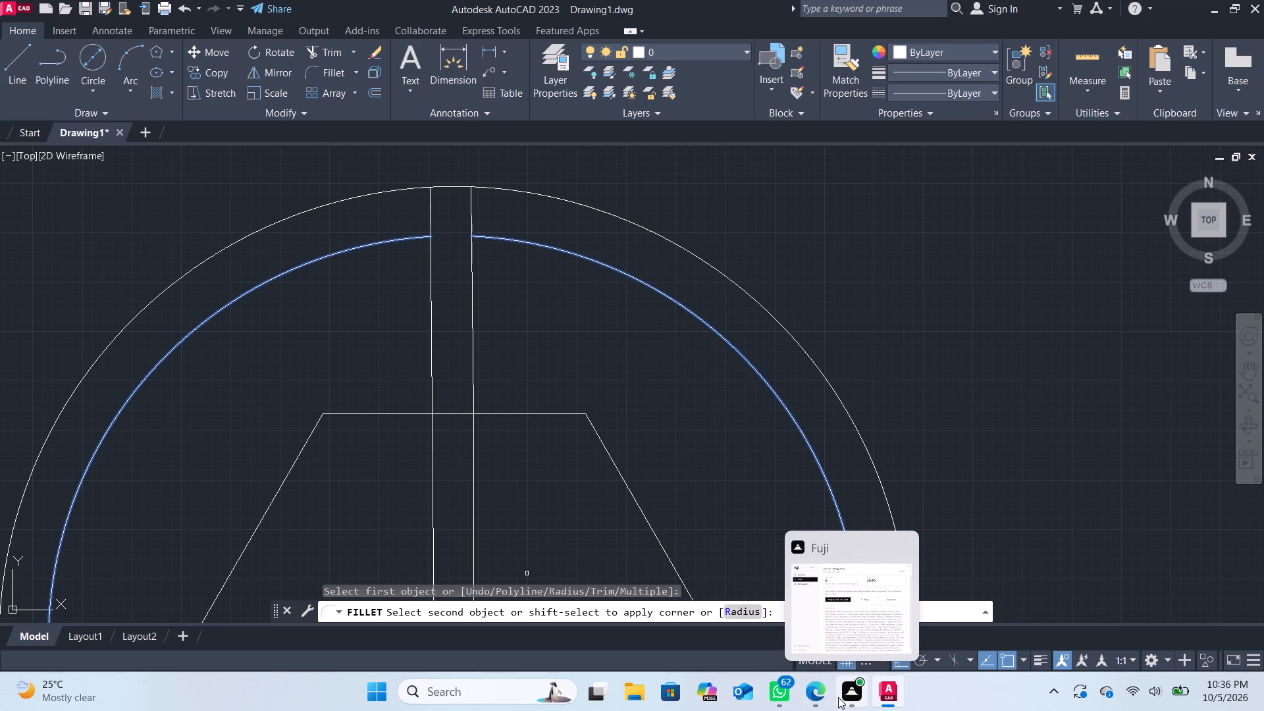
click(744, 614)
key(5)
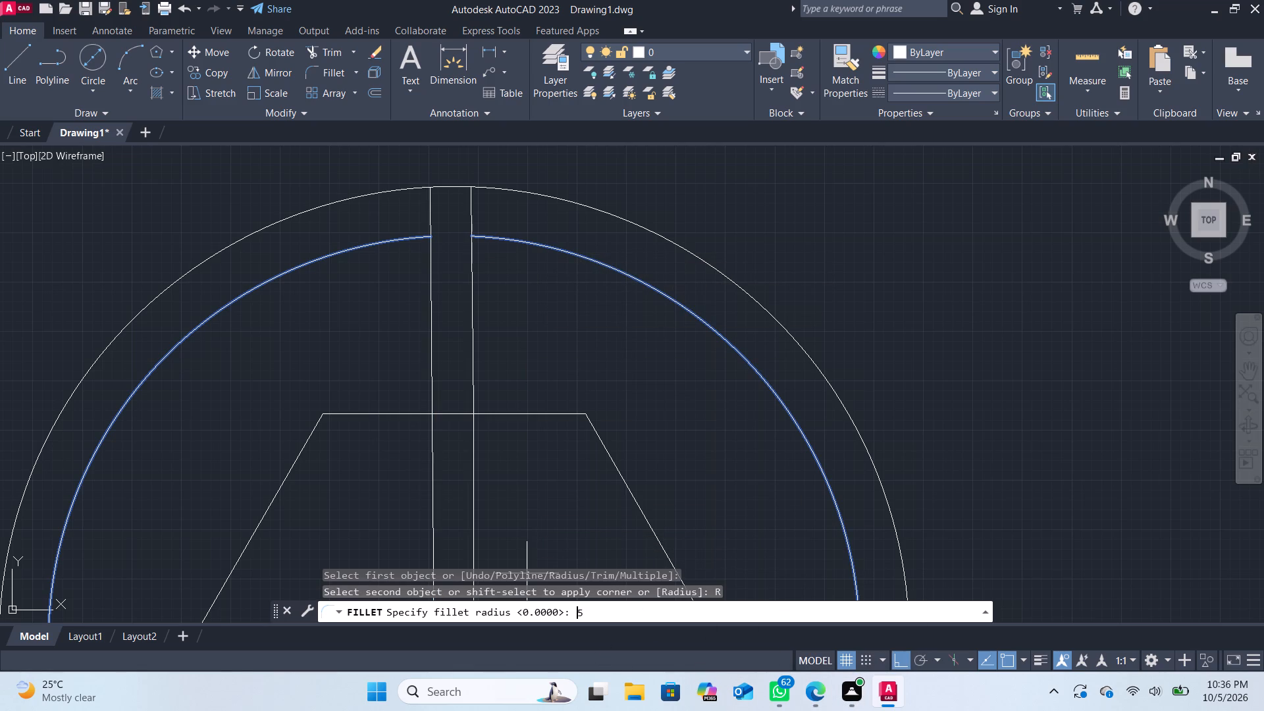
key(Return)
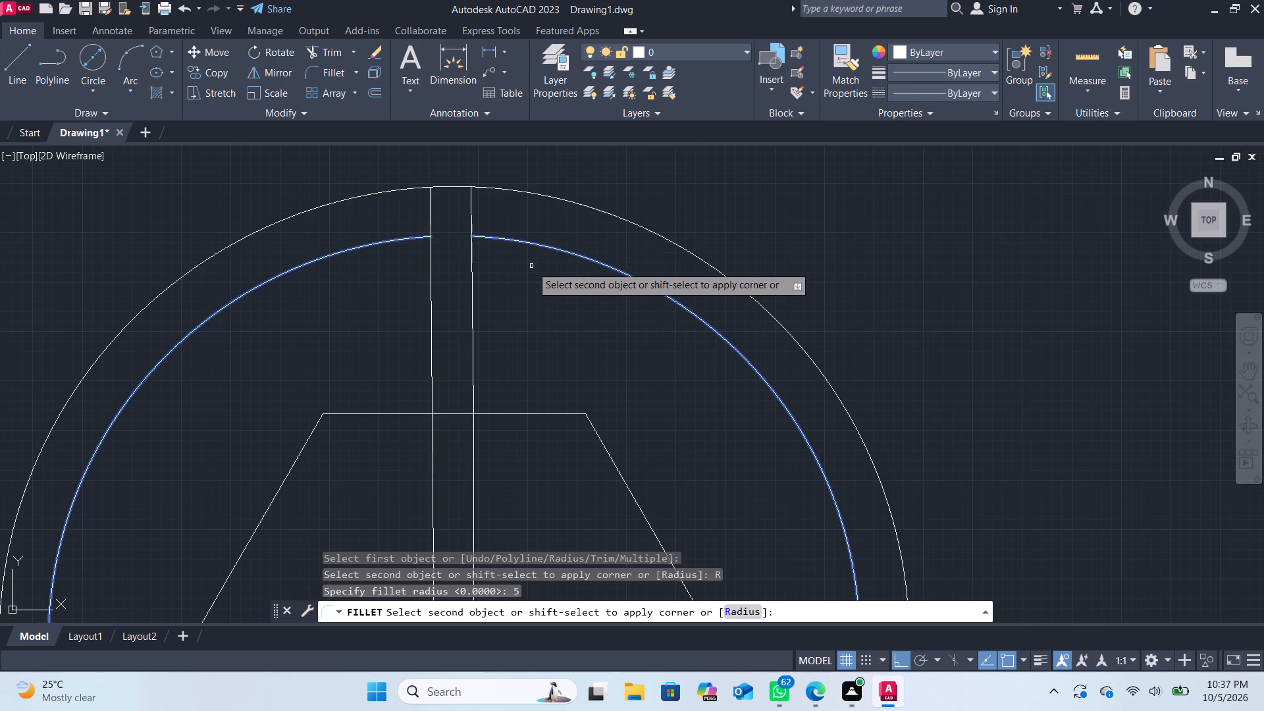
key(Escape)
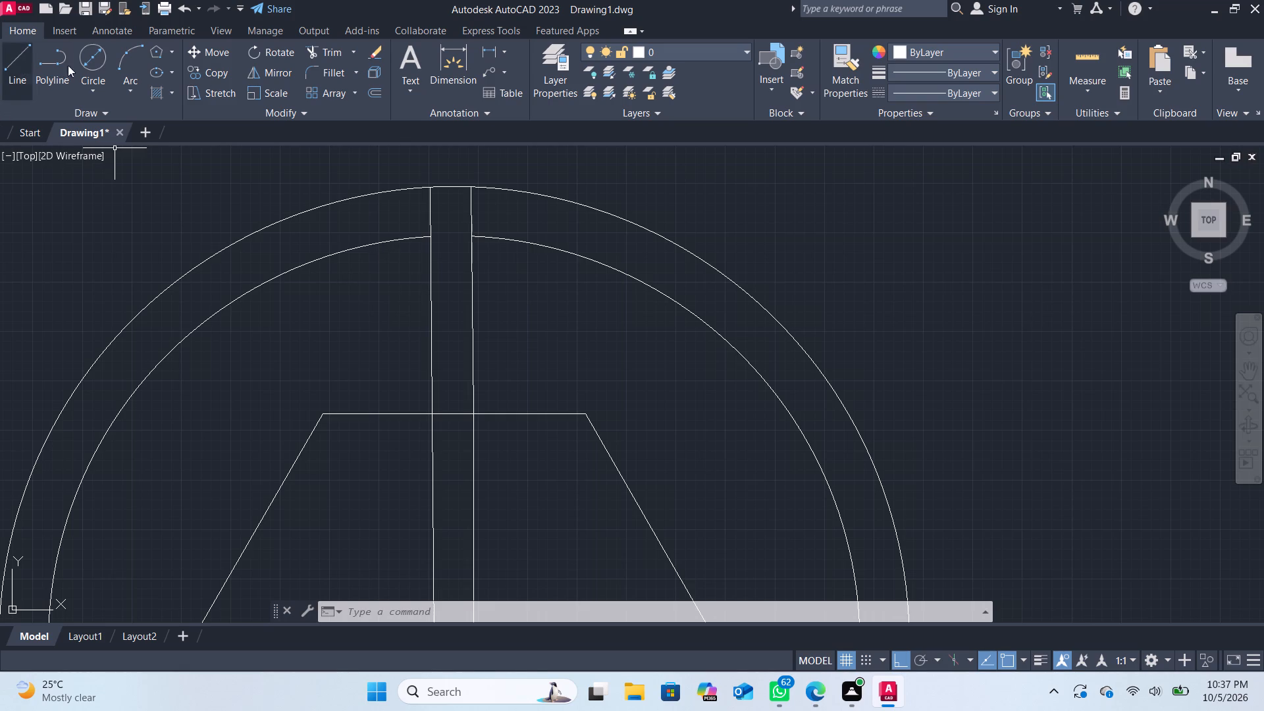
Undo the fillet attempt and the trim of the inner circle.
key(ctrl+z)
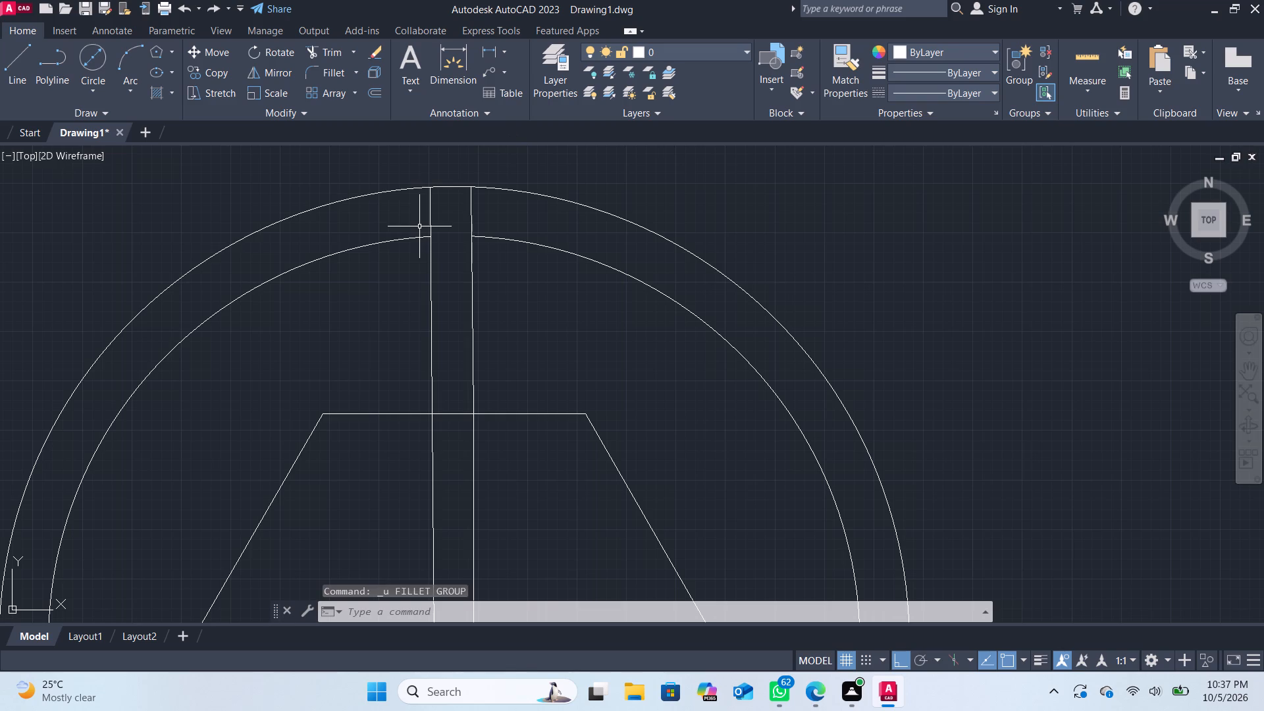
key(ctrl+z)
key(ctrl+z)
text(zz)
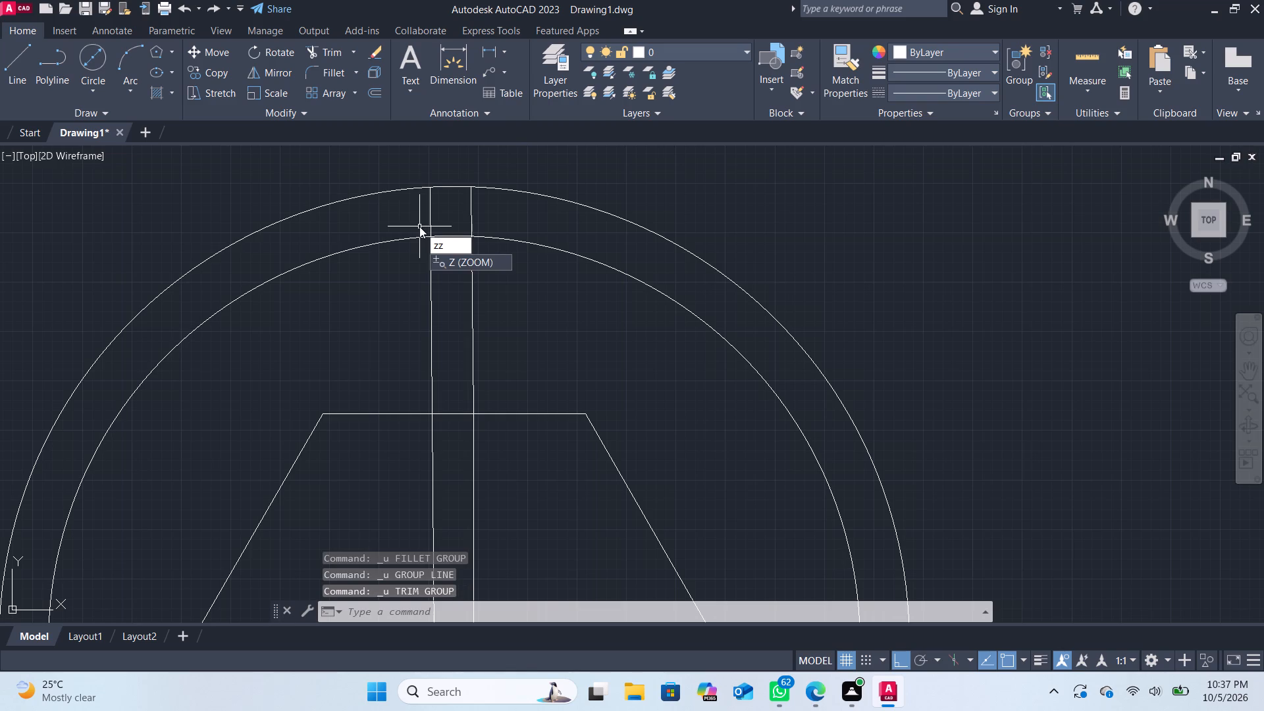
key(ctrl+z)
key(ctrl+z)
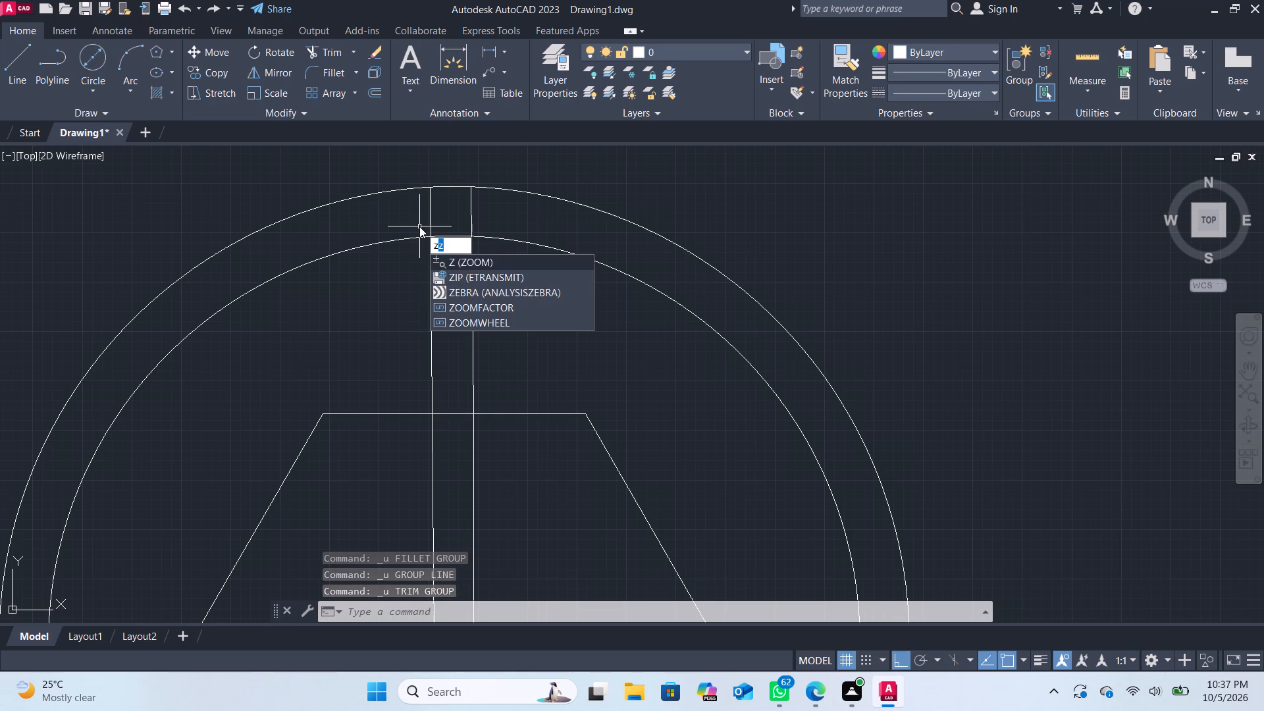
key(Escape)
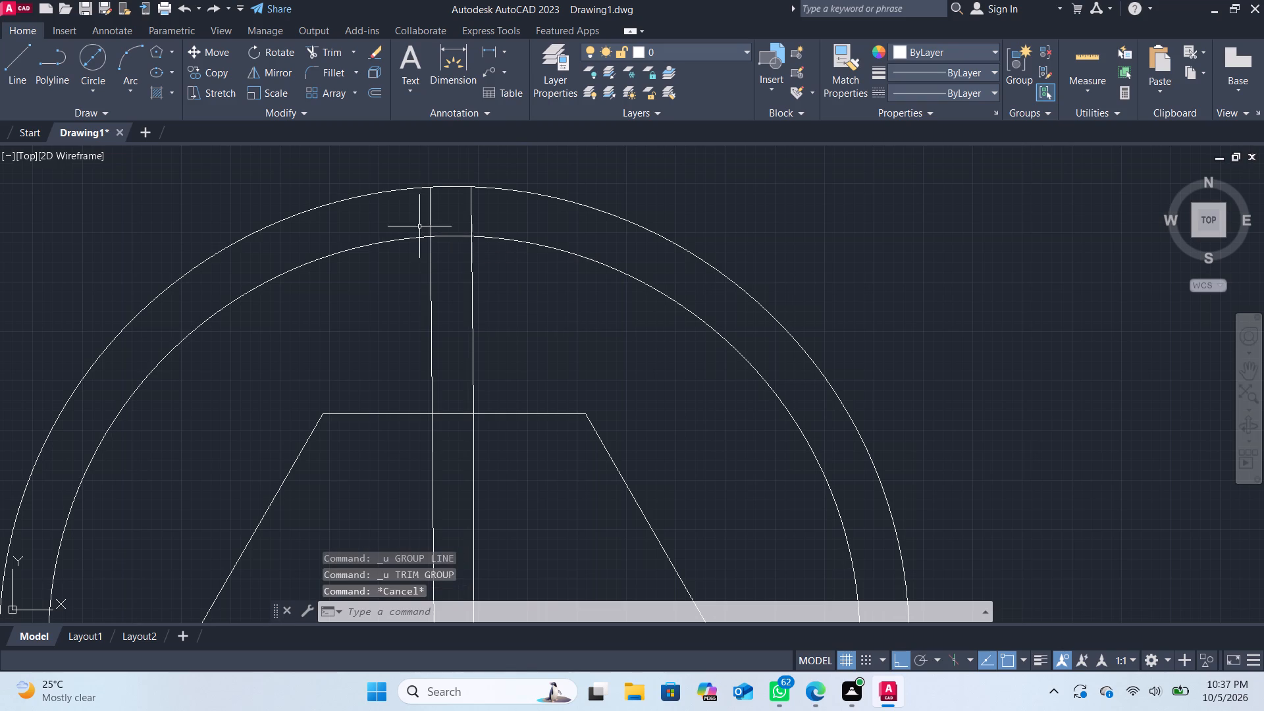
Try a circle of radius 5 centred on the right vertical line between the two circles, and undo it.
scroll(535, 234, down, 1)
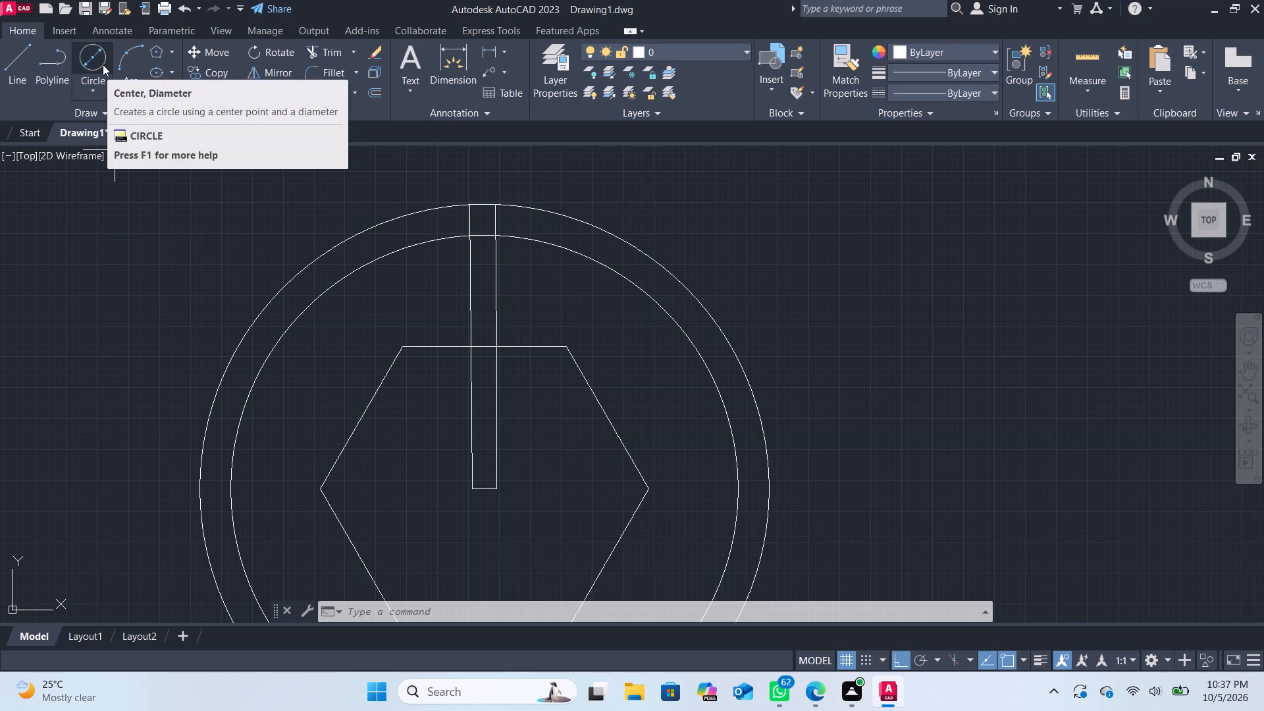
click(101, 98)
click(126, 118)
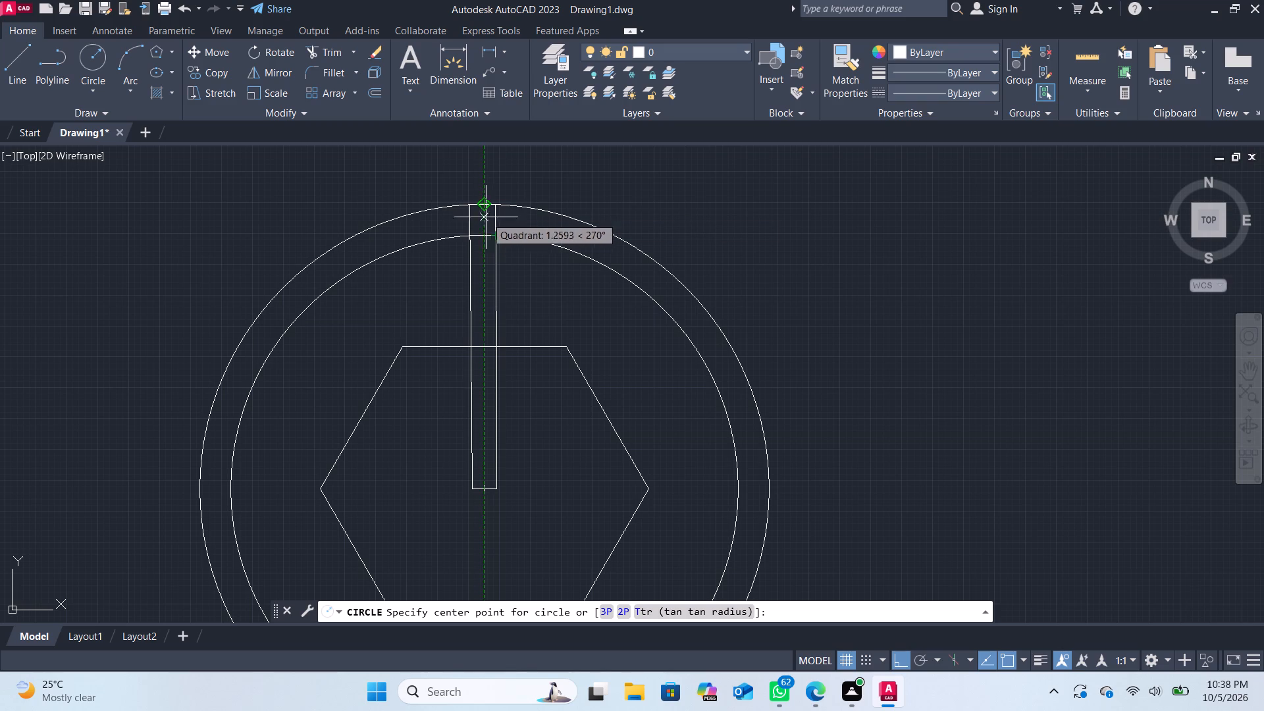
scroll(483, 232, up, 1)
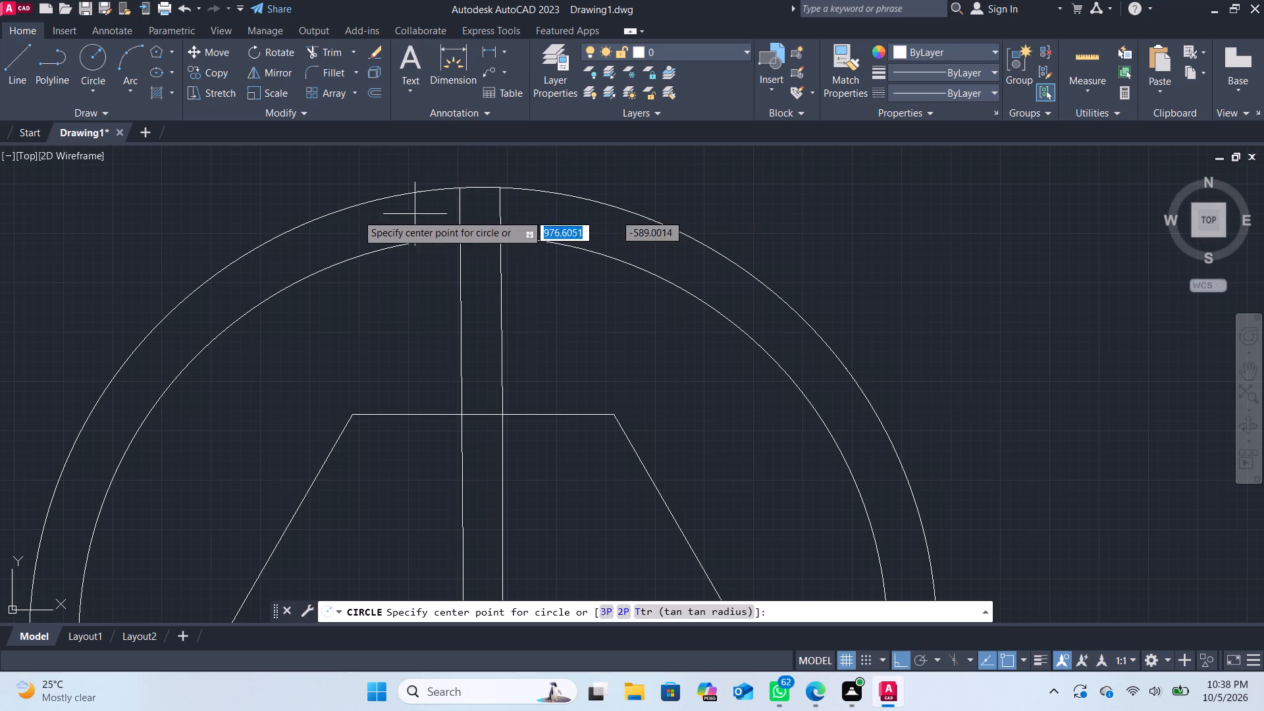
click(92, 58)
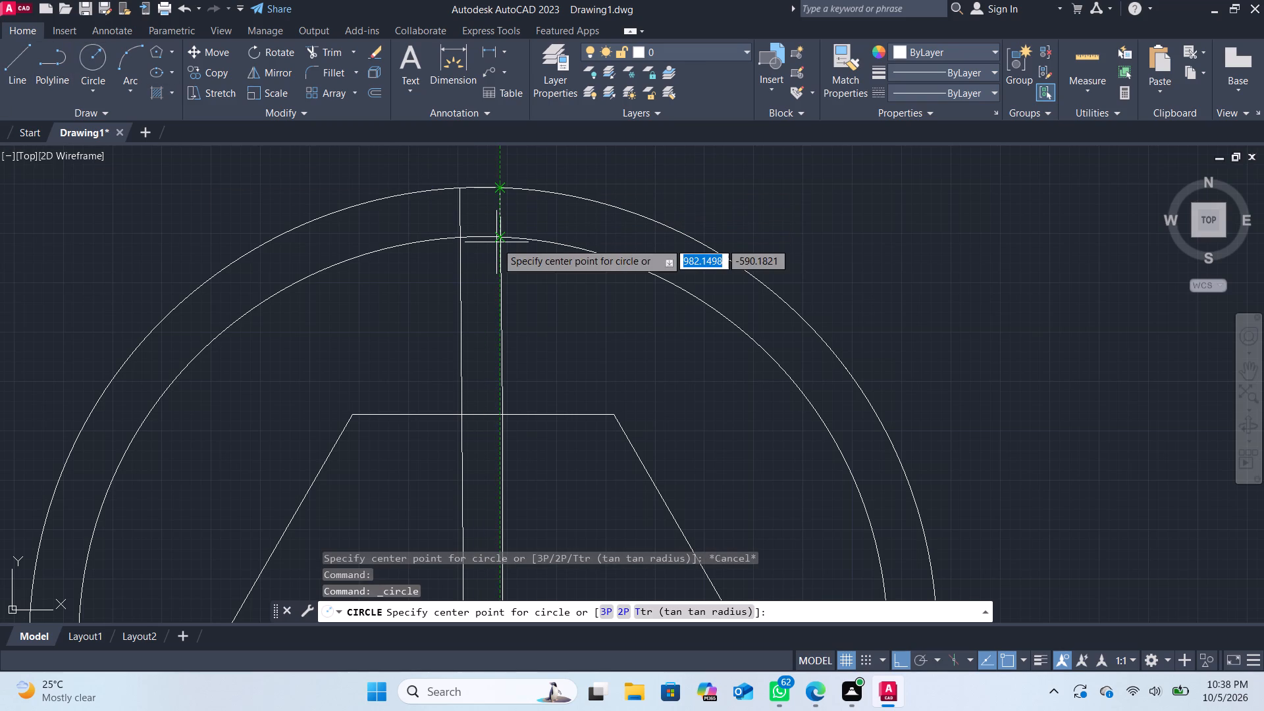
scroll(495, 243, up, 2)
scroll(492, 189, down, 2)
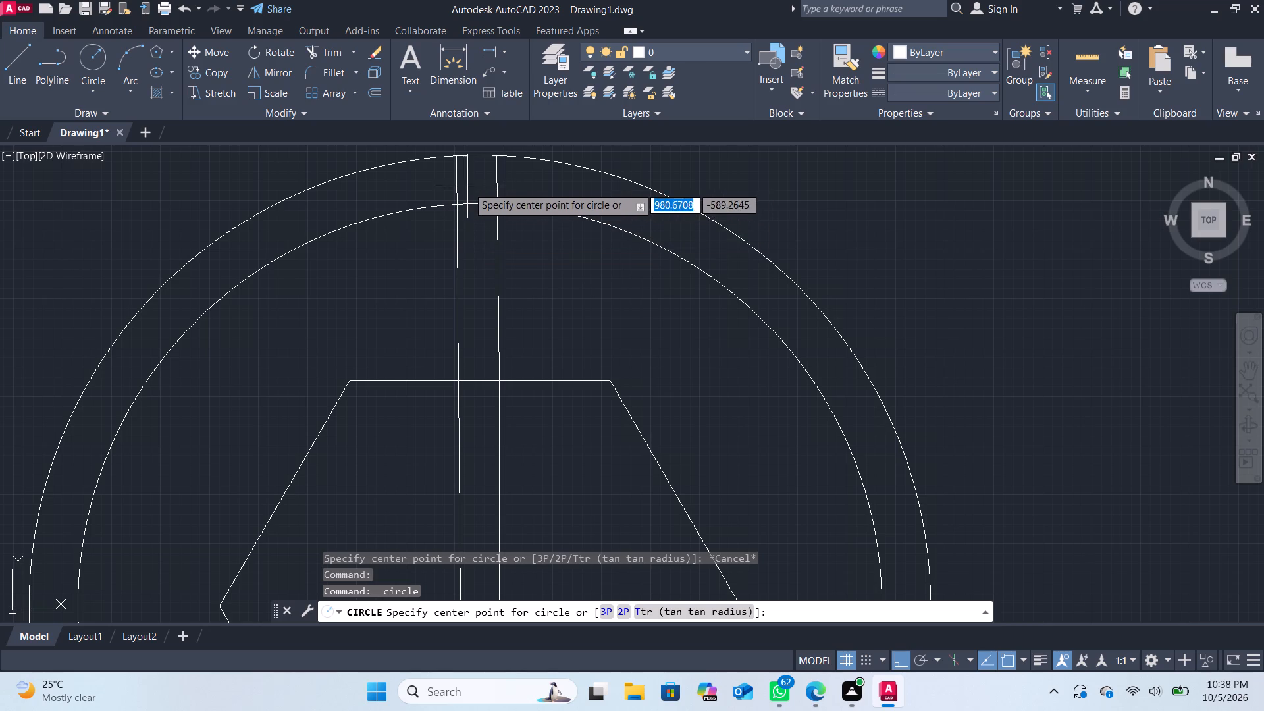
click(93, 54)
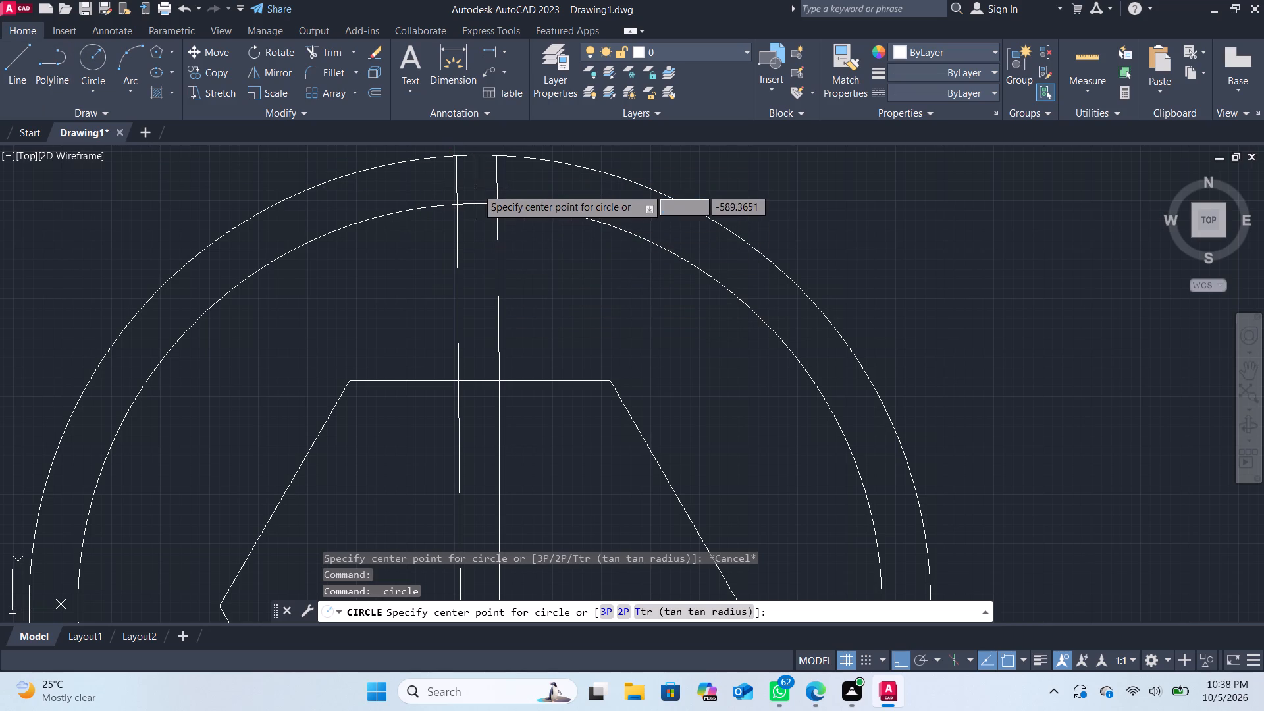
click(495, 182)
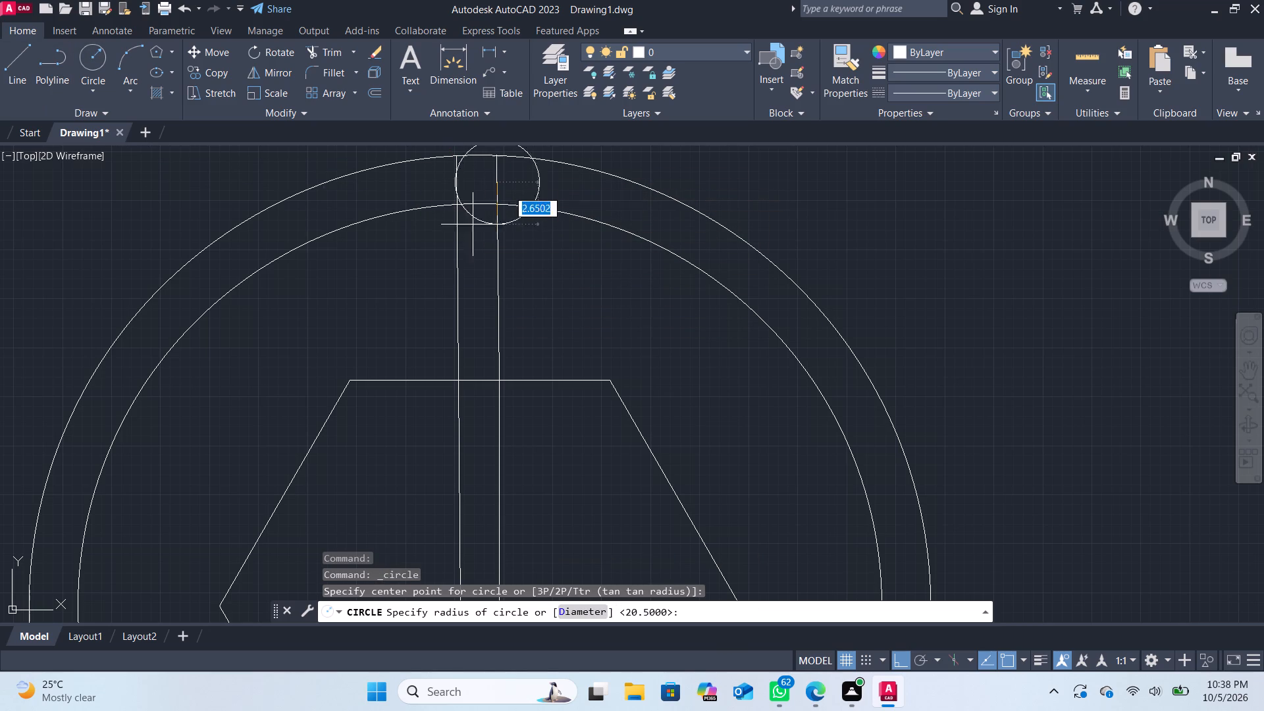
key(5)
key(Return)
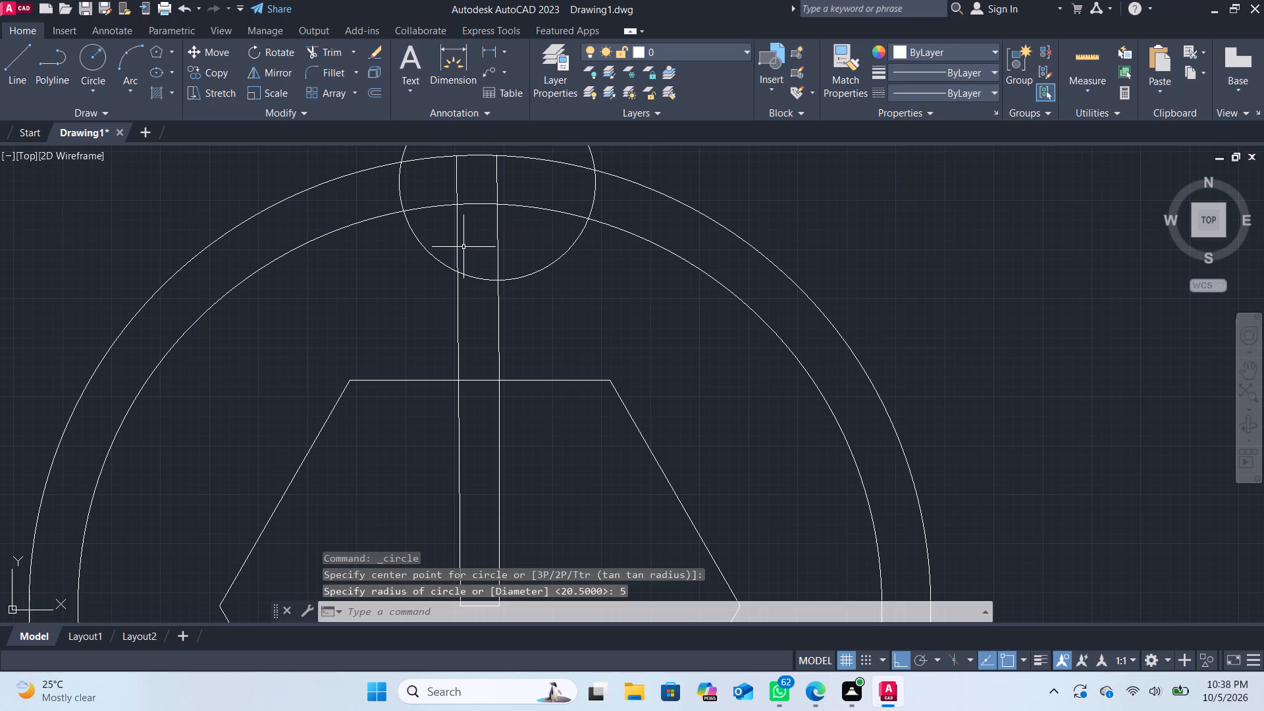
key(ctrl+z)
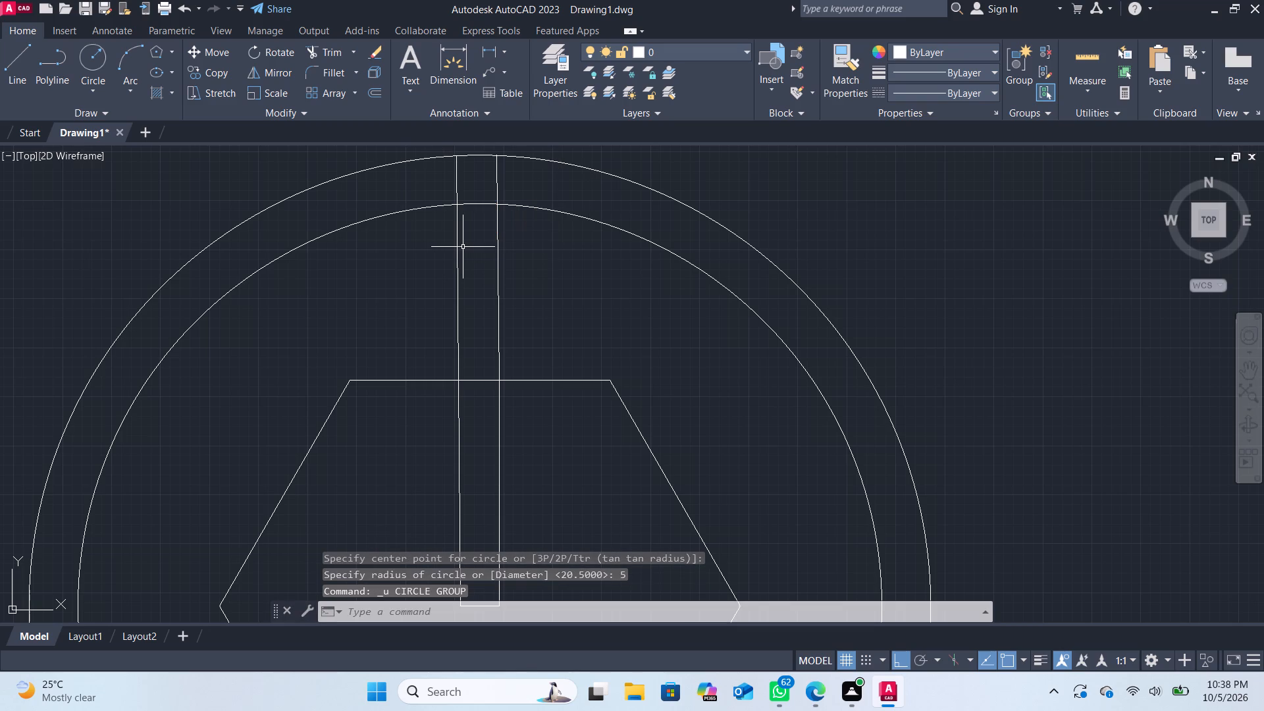
Draw a circle of radius 5 centred on the top quadrant of the outer circle.
click(85, 45)
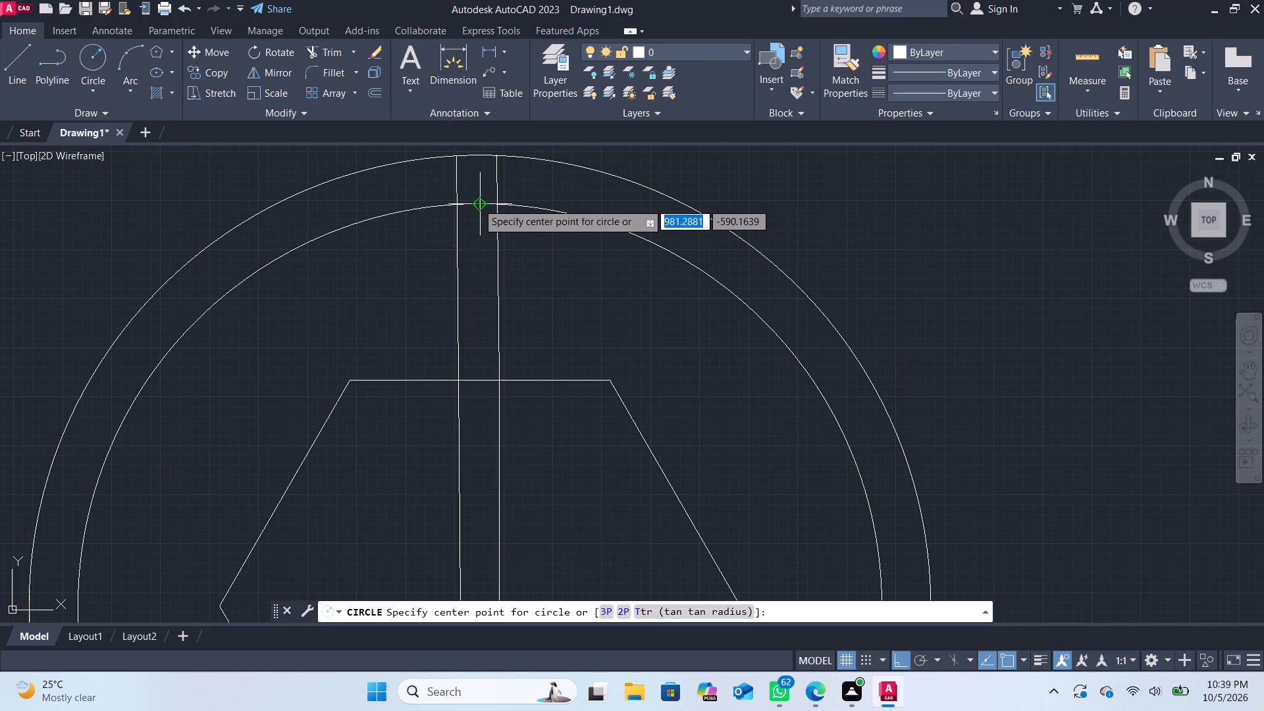
click(476, 154)
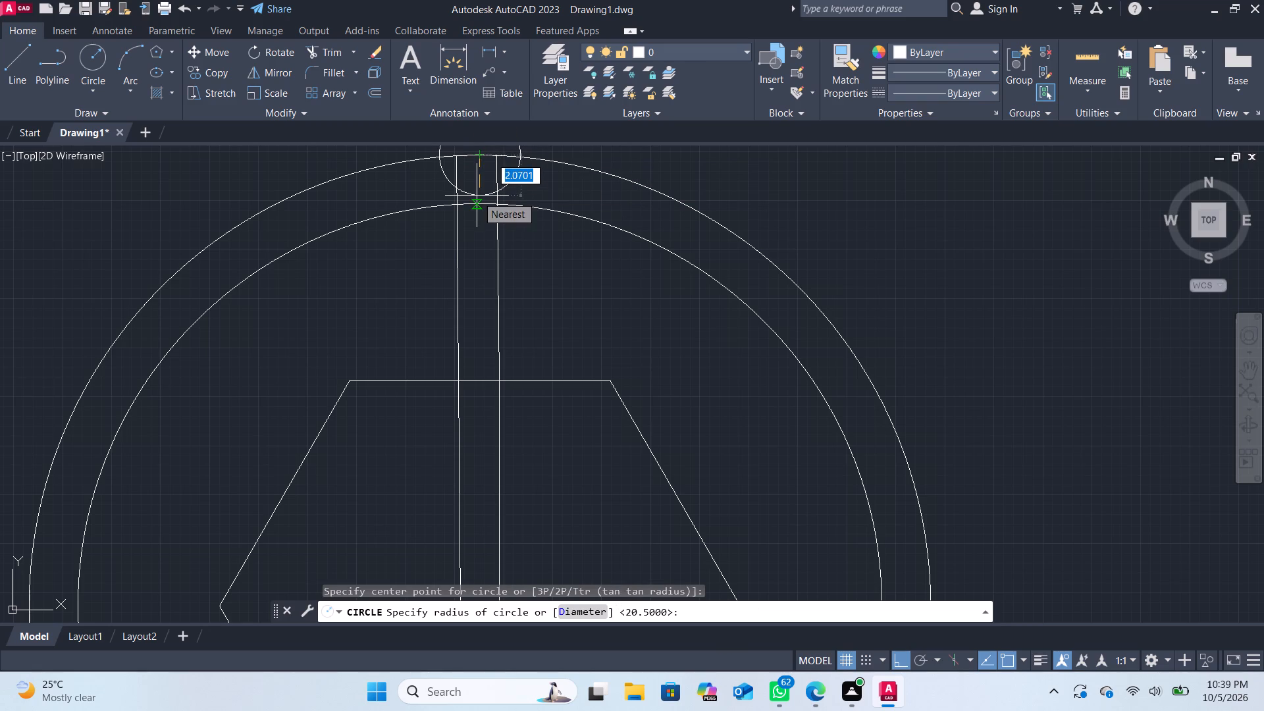
key(5)
key(Return)
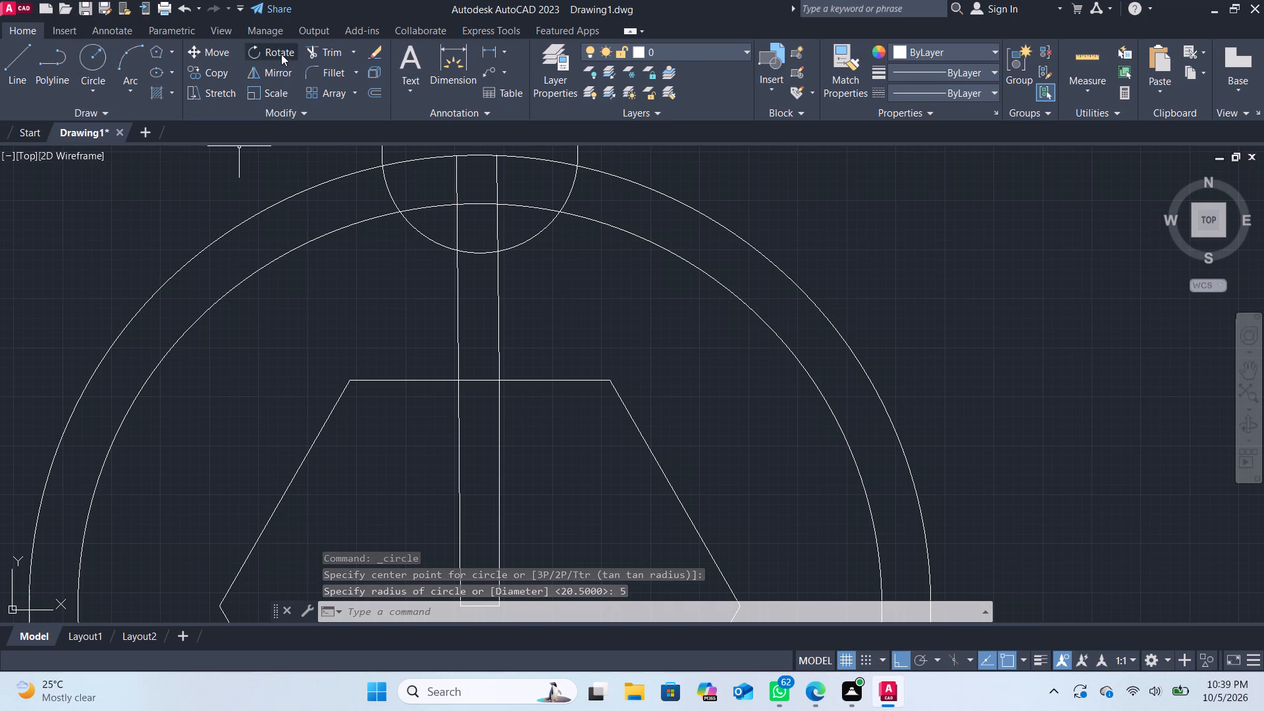
Trim both vertical lines between the inner and outer circles, and the inner circle's arc between those lines.
click(329, 51)
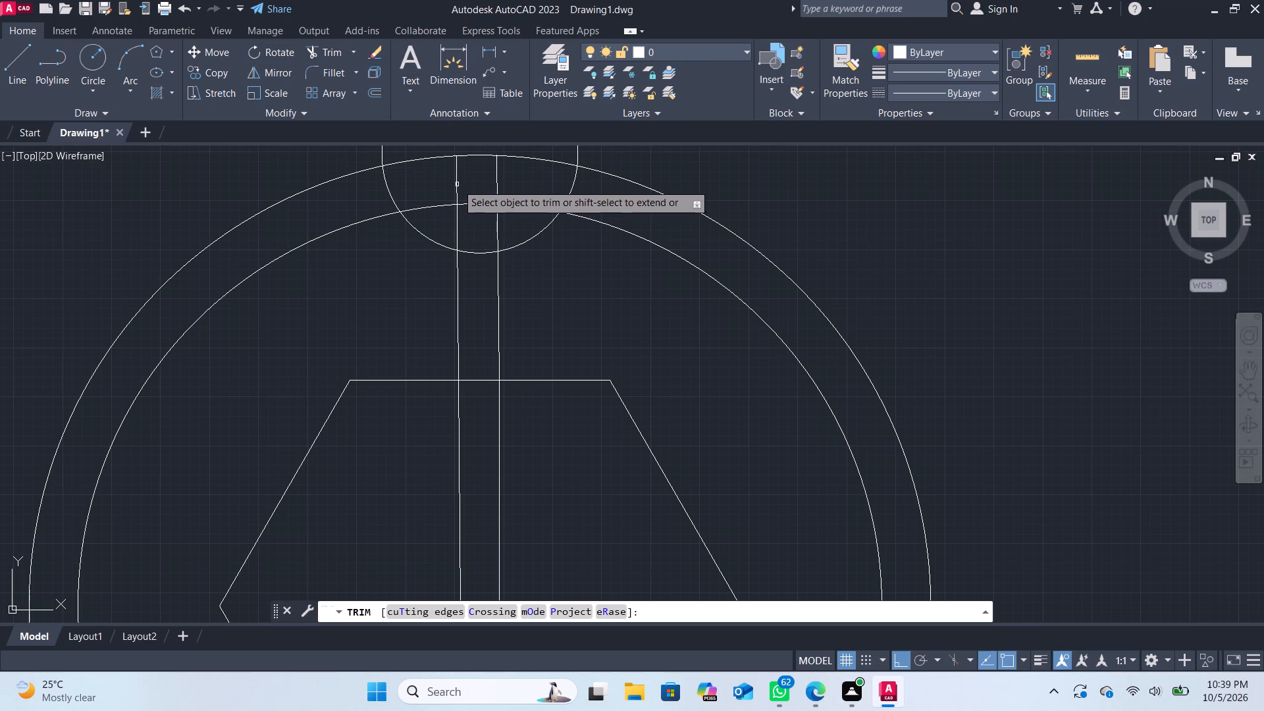
click(456, 184)
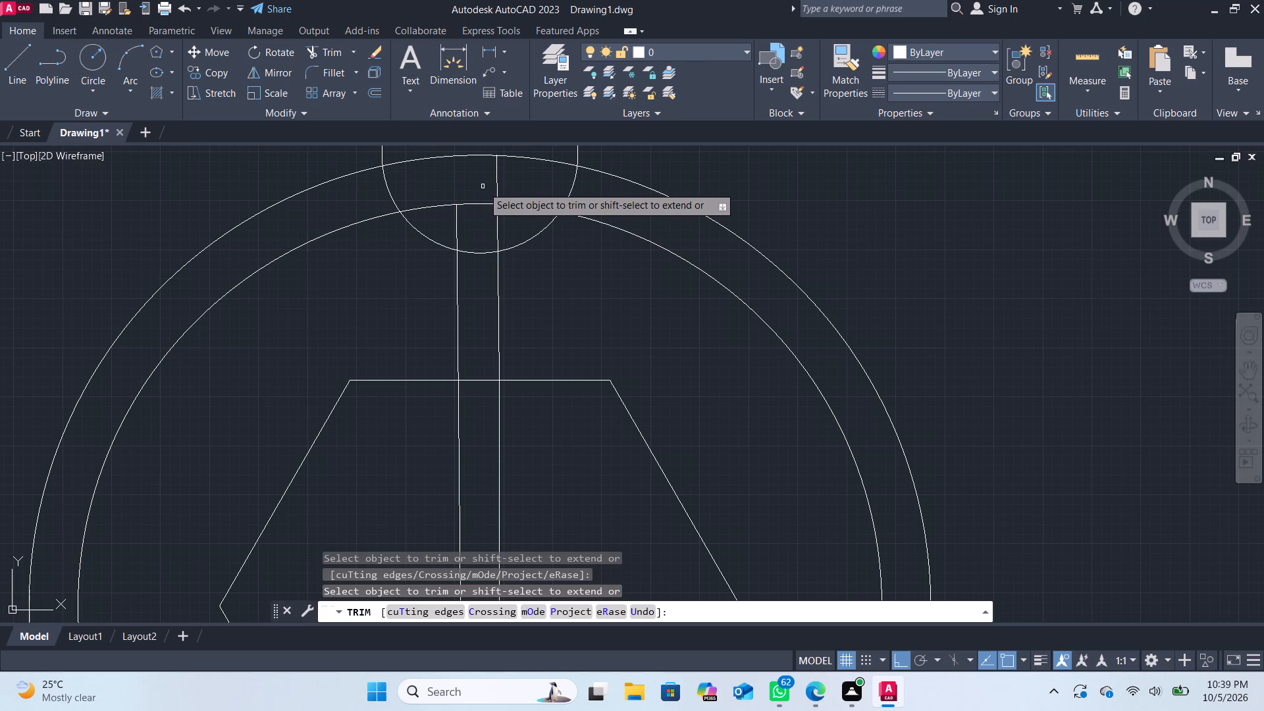
click(497, 184)
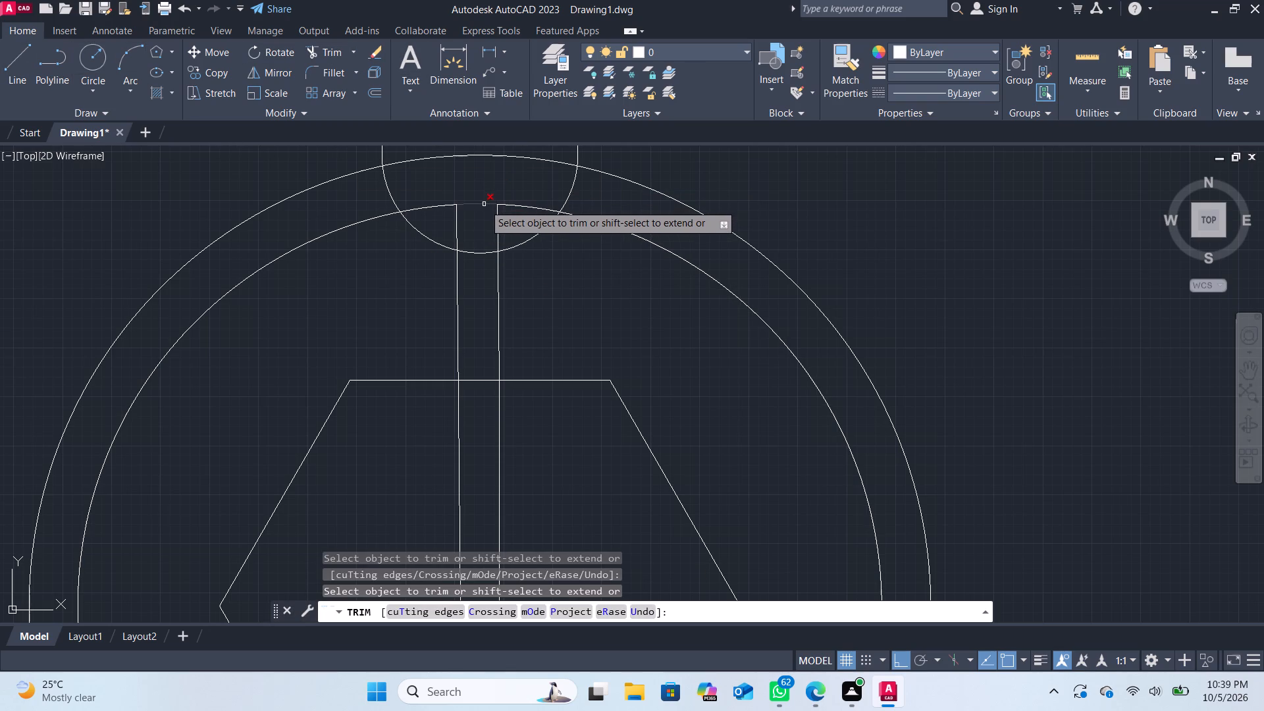
click(484, 204)
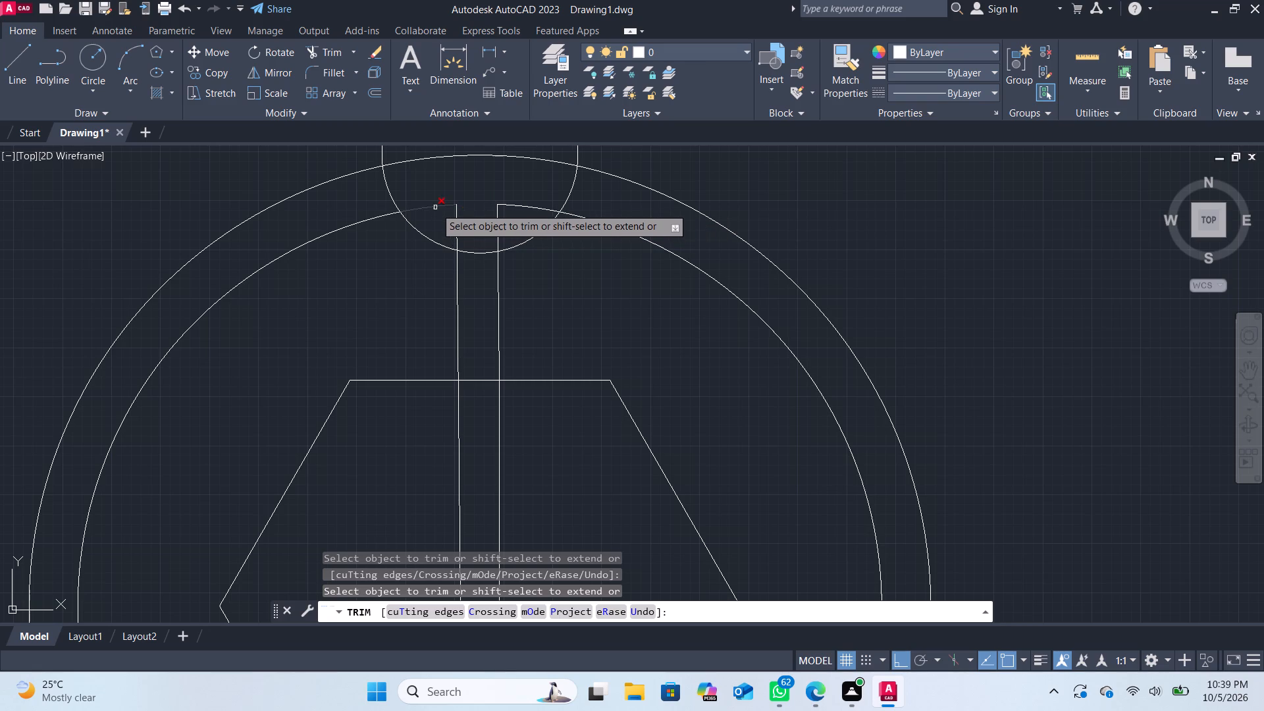
click(435, 207)
key(ctrl+z)
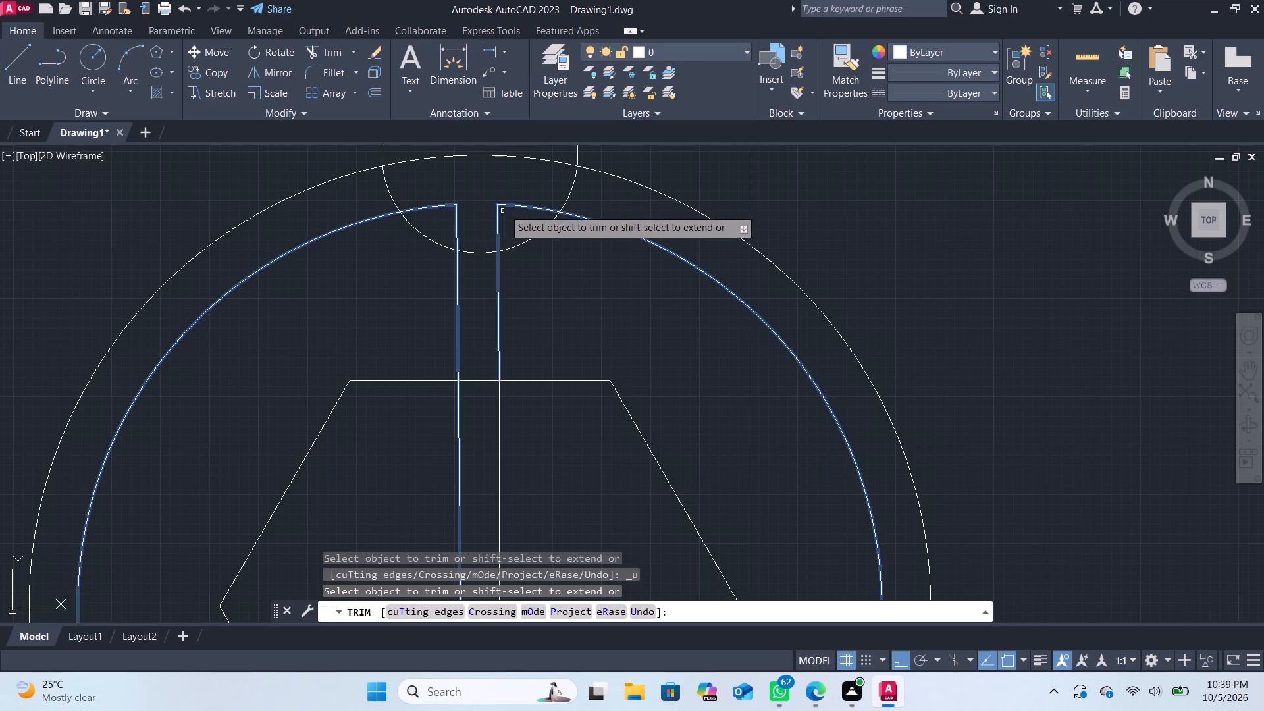
Trim the radius 5 circle so only its arc inside the inner circle is left.
click(576, 152)
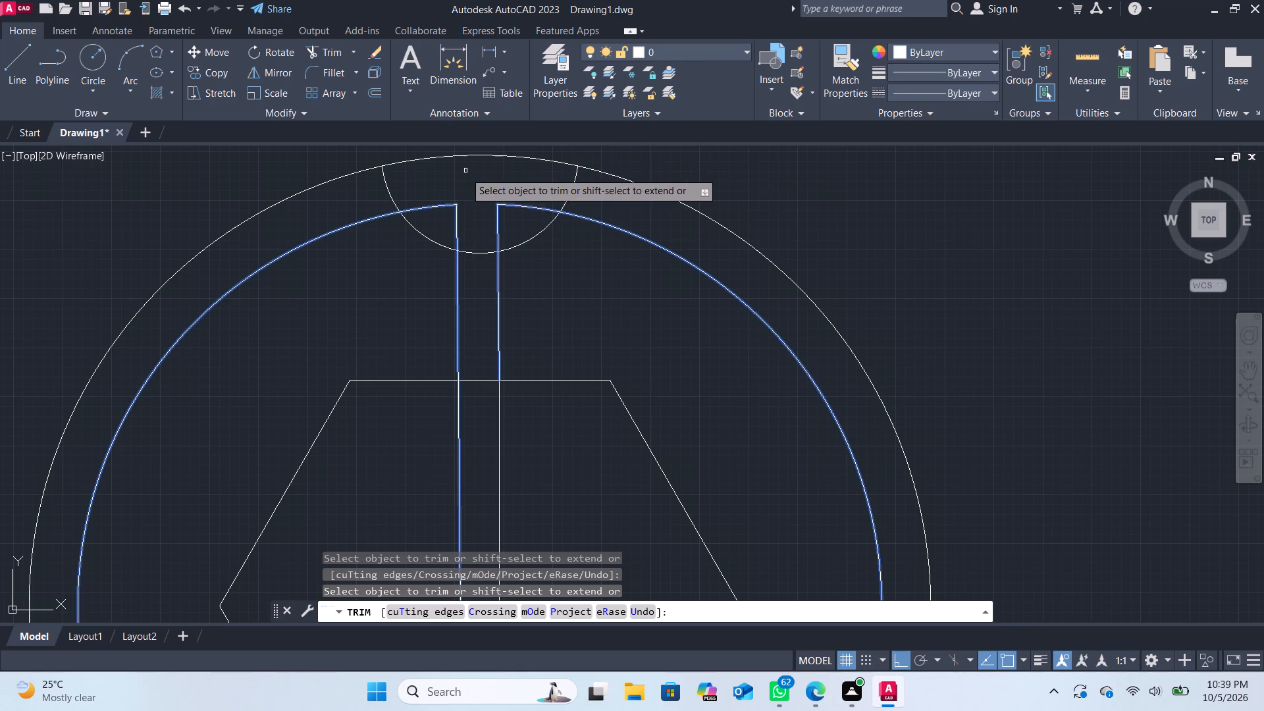
click(392, 197)
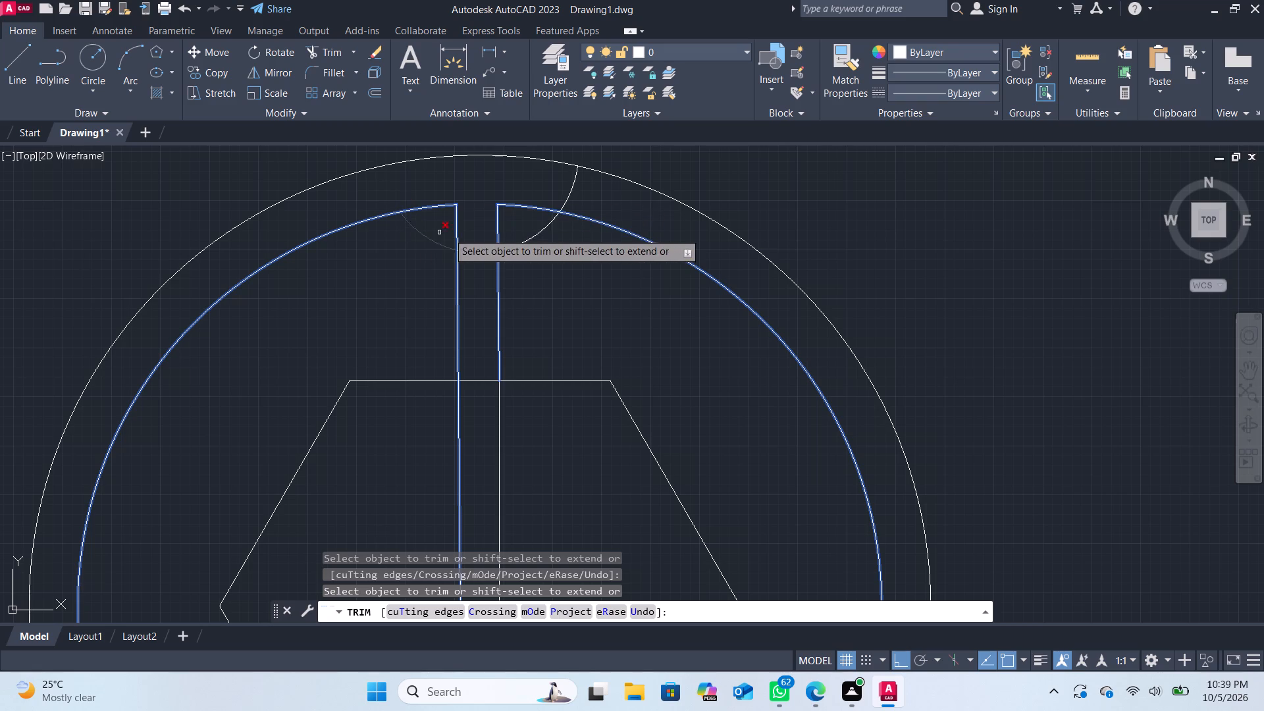
click(570, 195)
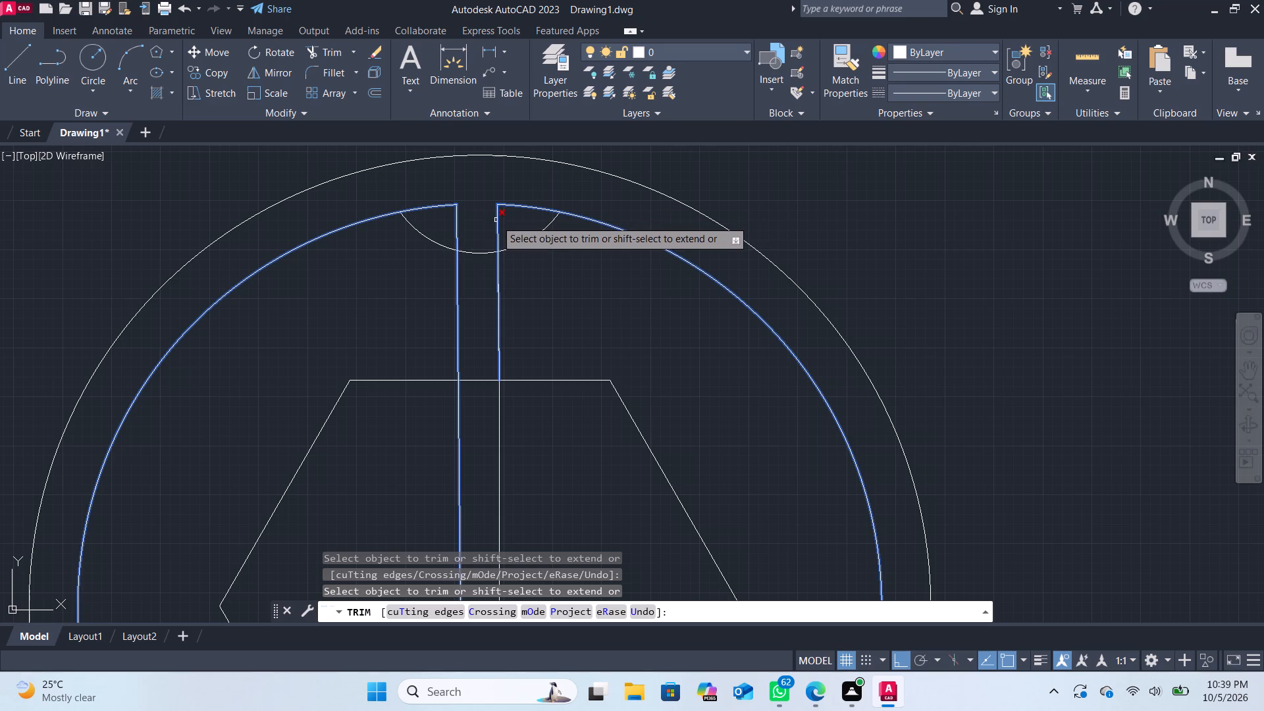
click(580, 294)
key(Escape)
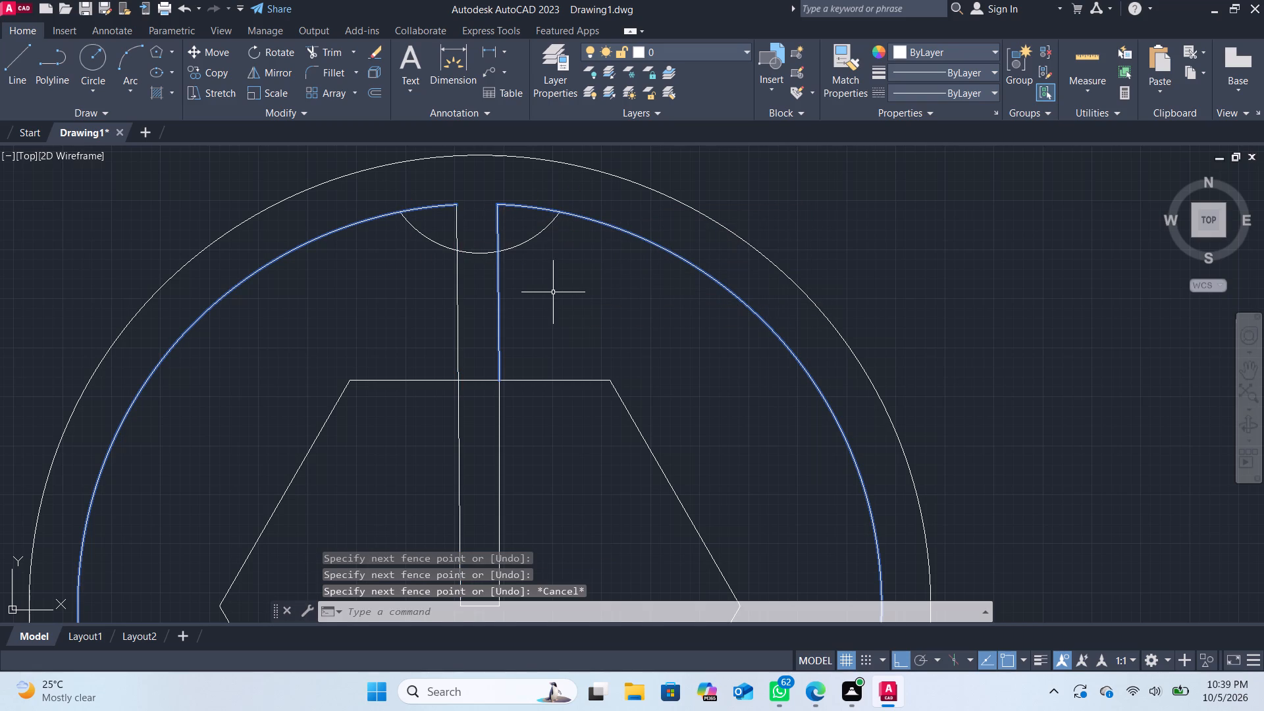
key(Escape)
key(Escape)
key(Escape)
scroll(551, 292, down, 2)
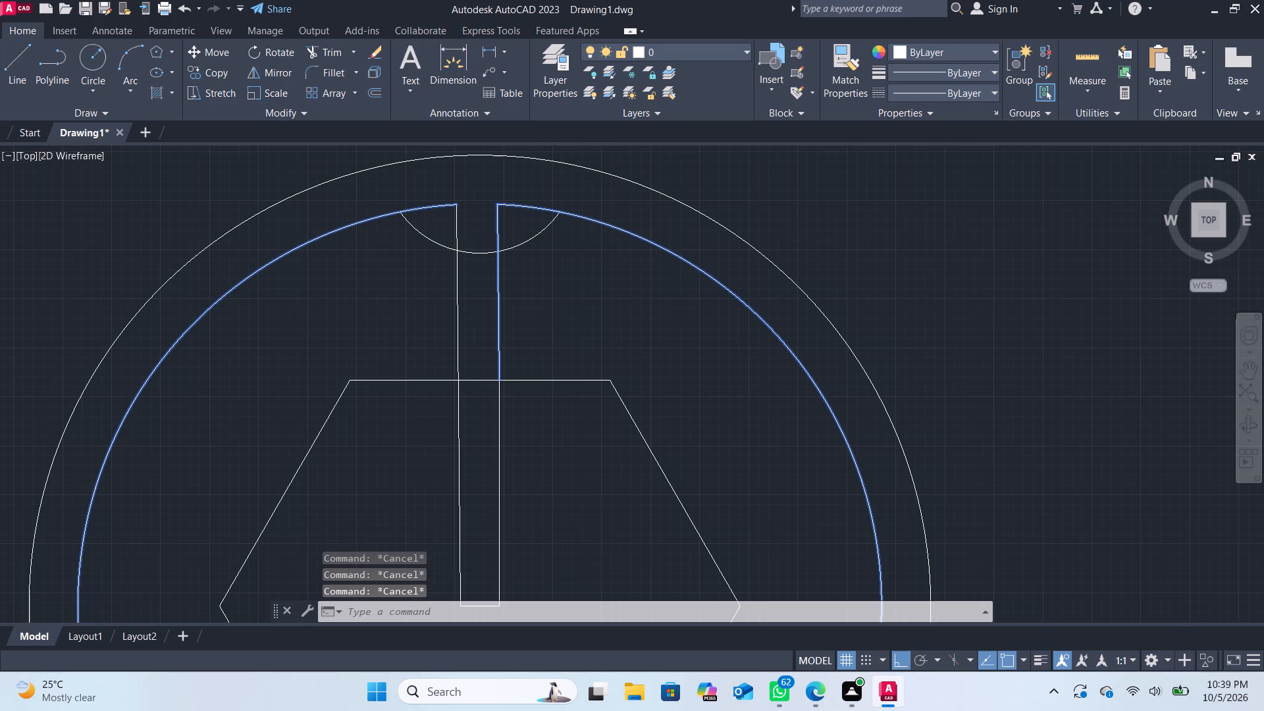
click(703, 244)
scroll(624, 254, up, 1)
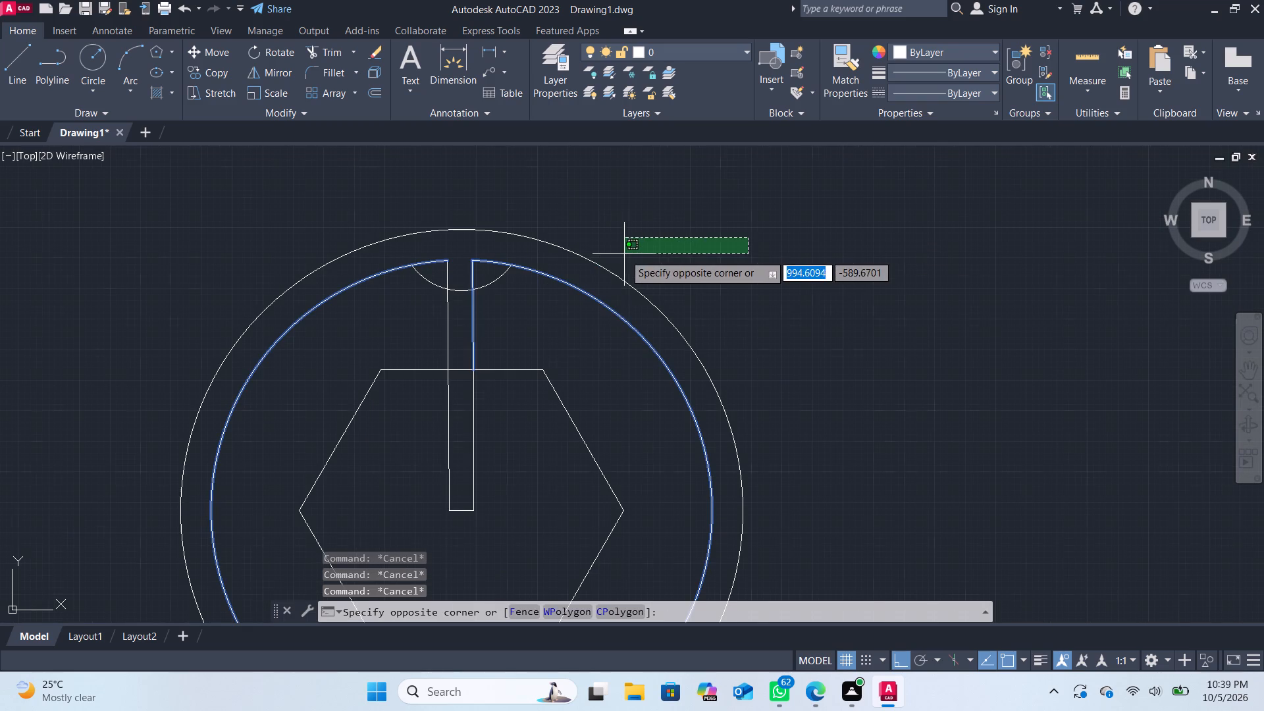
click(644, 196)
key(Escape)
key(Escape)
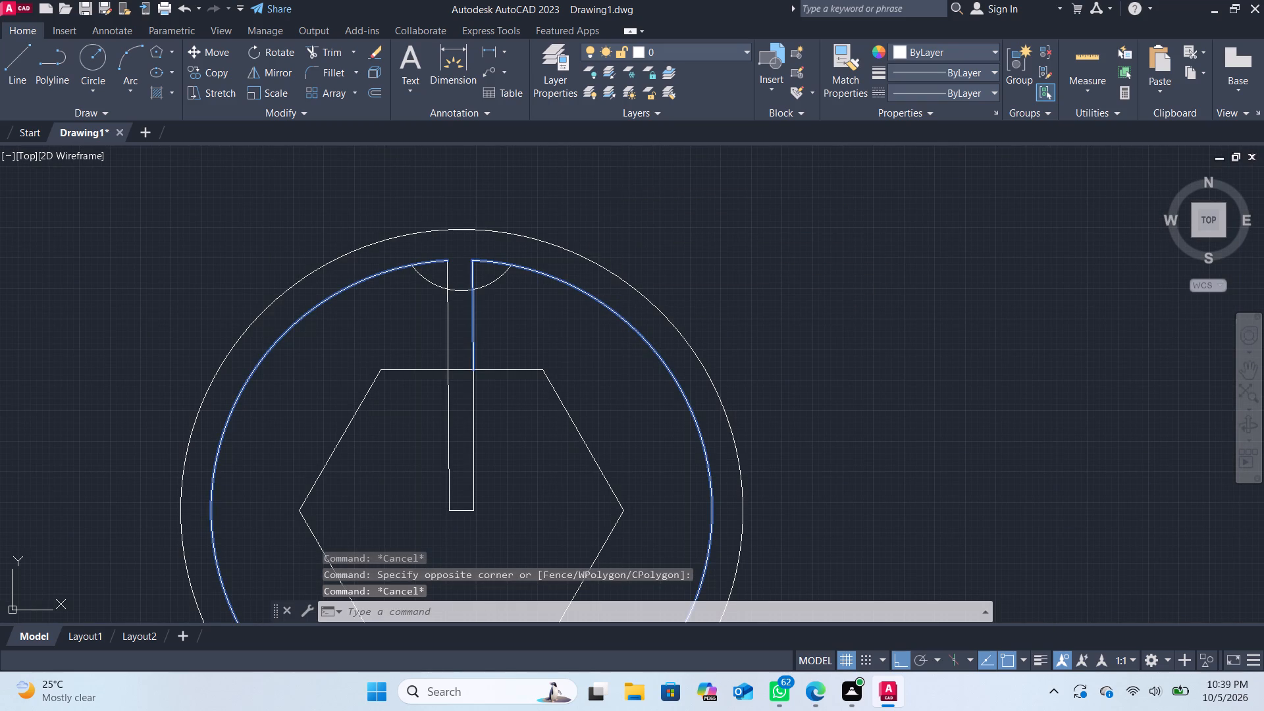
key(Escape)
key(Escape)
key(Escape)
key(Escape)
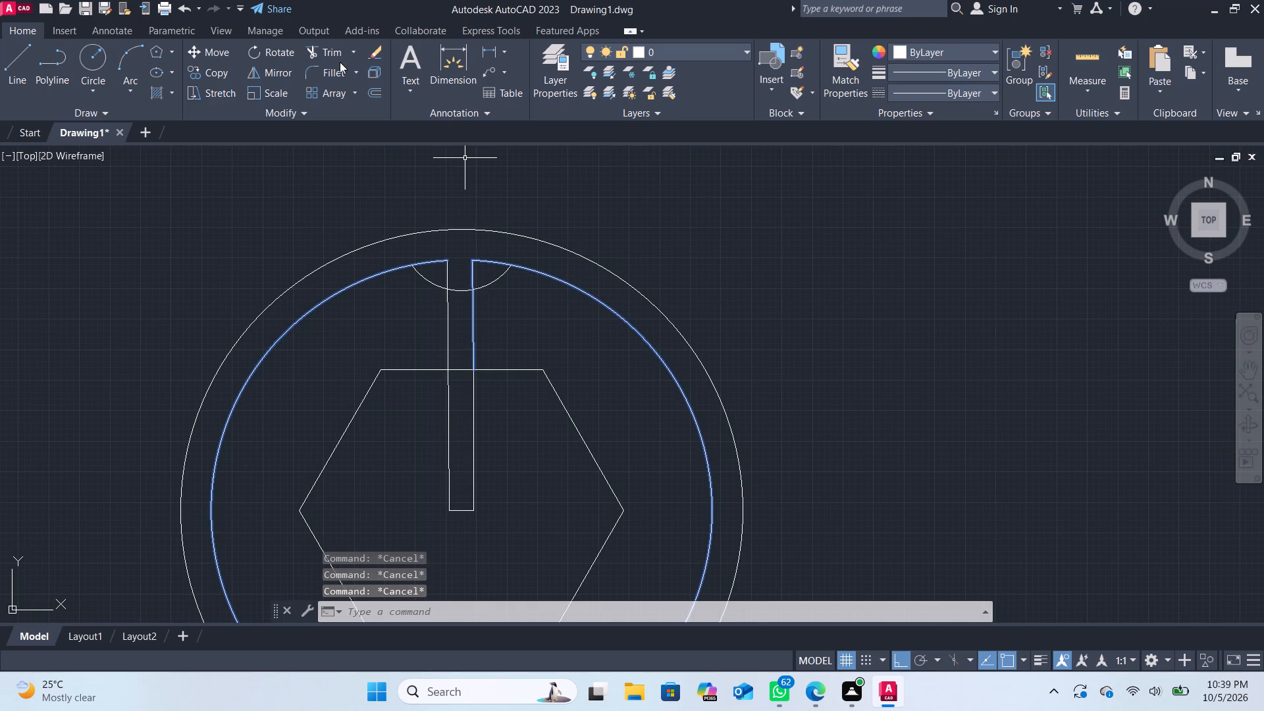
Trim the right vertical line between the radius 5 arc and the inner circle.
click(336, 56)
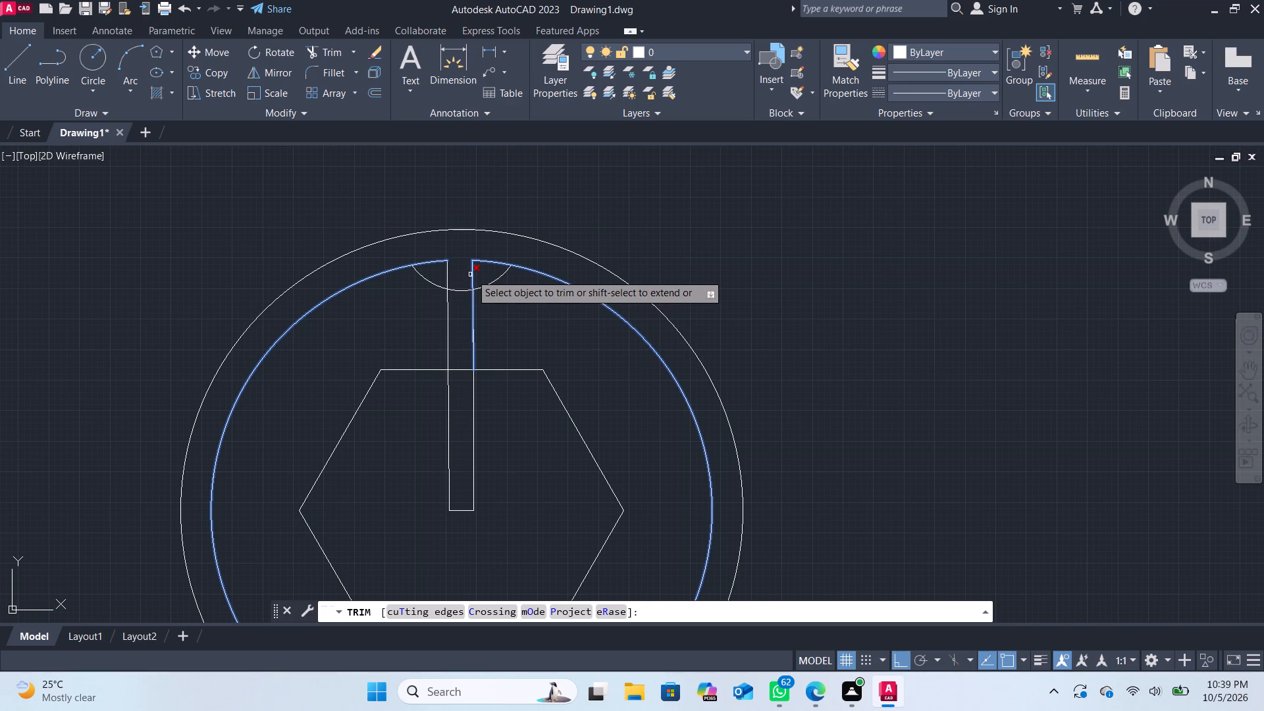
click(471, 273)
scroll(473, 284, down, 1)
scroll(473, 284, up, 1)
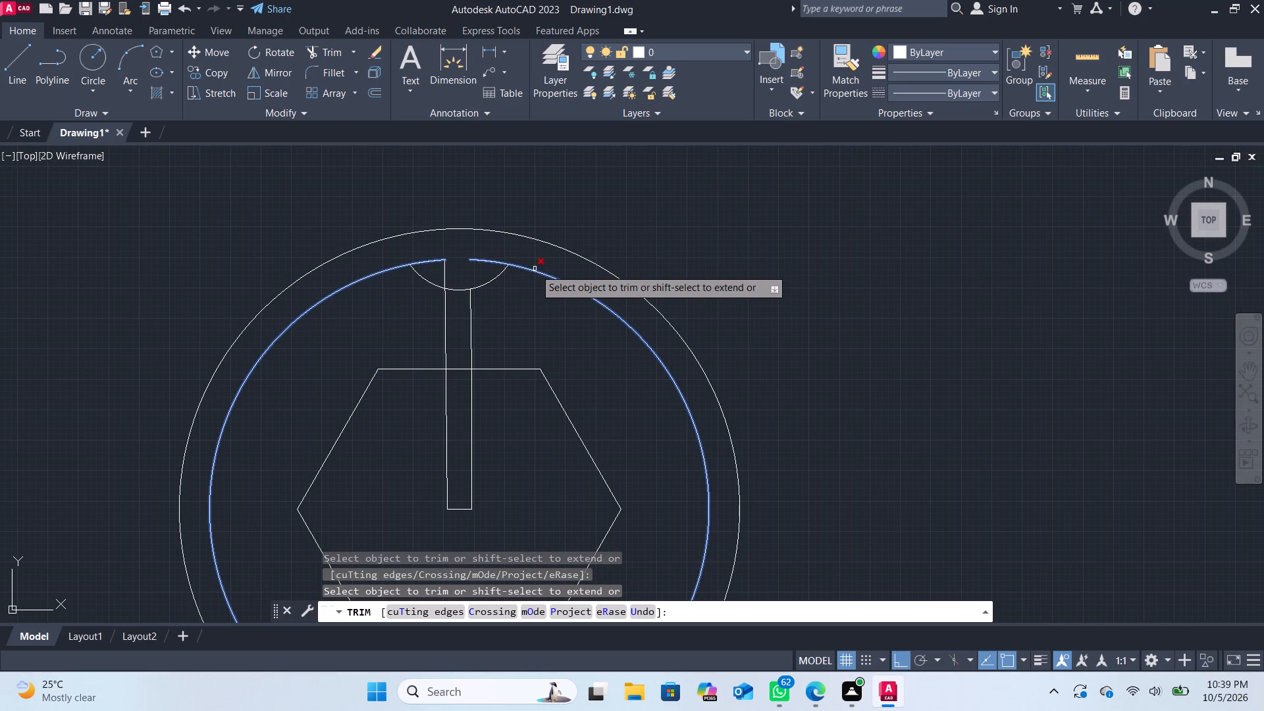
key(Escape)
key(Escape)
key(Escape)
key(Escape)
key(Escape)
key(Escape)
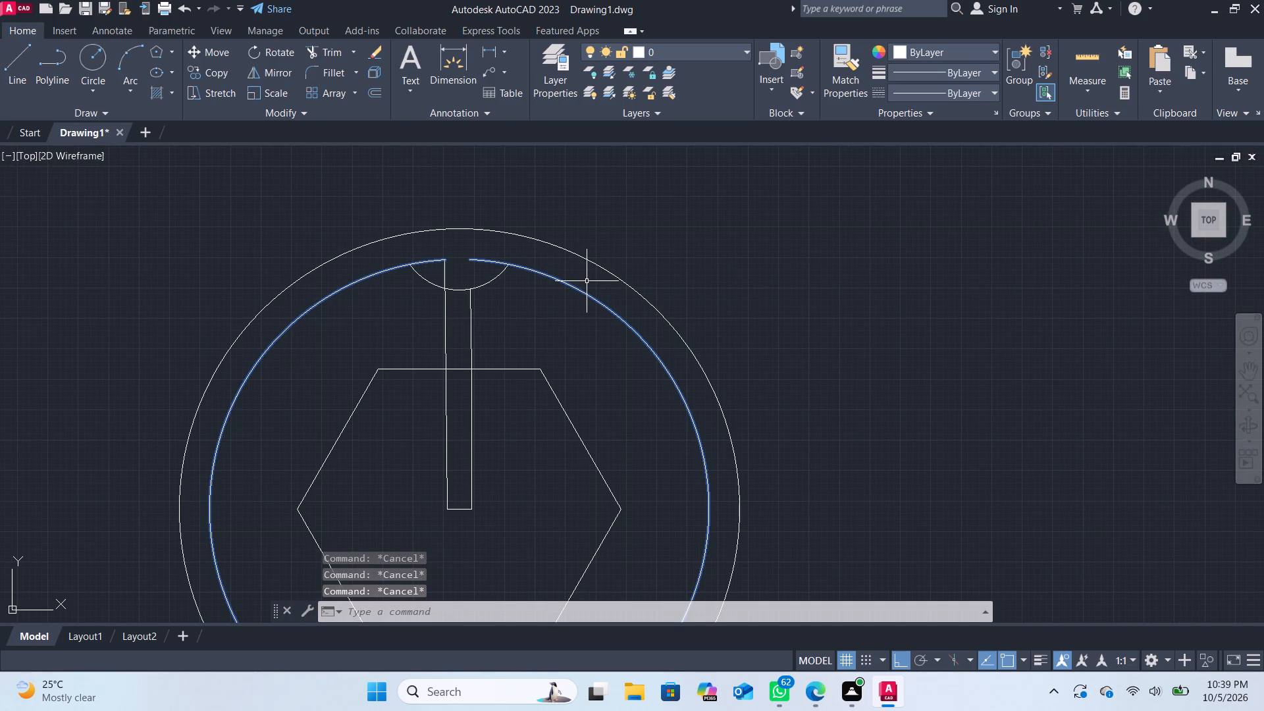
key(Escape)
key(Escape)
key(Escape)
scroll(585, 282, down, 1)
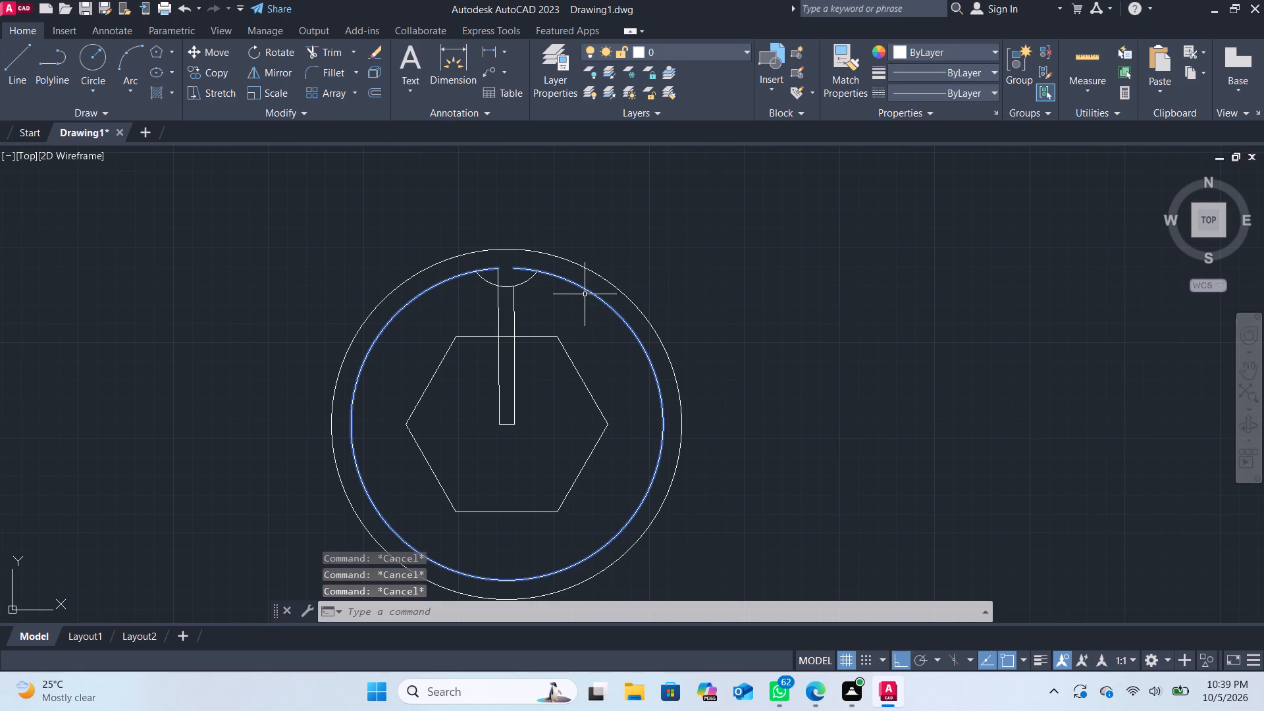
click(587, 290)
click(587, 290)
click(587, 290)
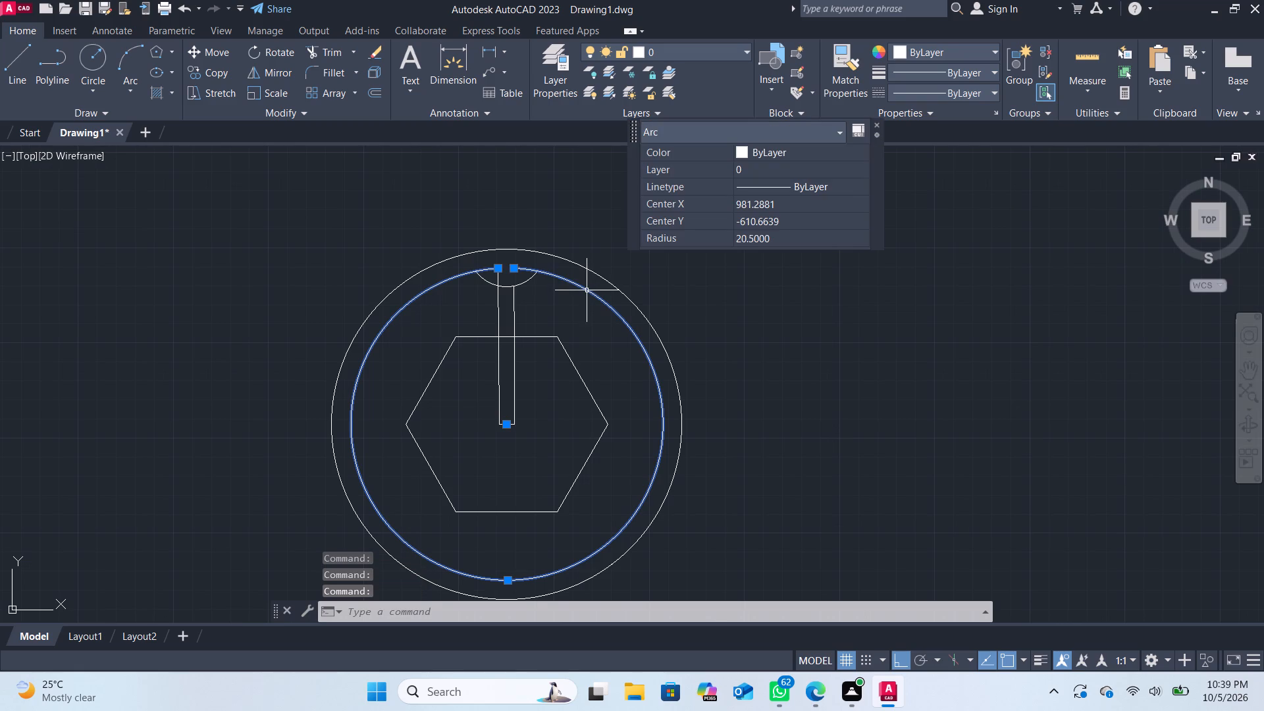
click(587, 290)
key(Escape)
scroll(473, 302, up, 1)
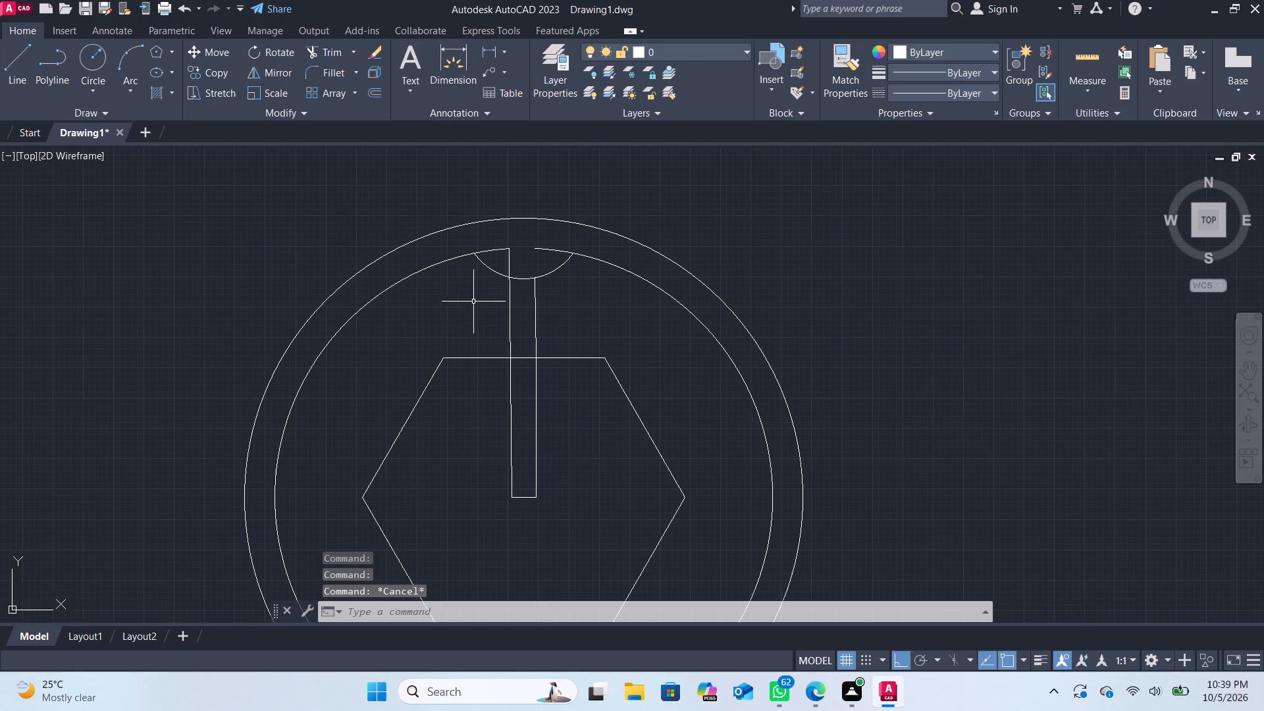
Draw a line about 2.4 long from the right vertical line's end on the radius 5 arc up to the inner circle's open end.
scroll(473, 302, up, 1)
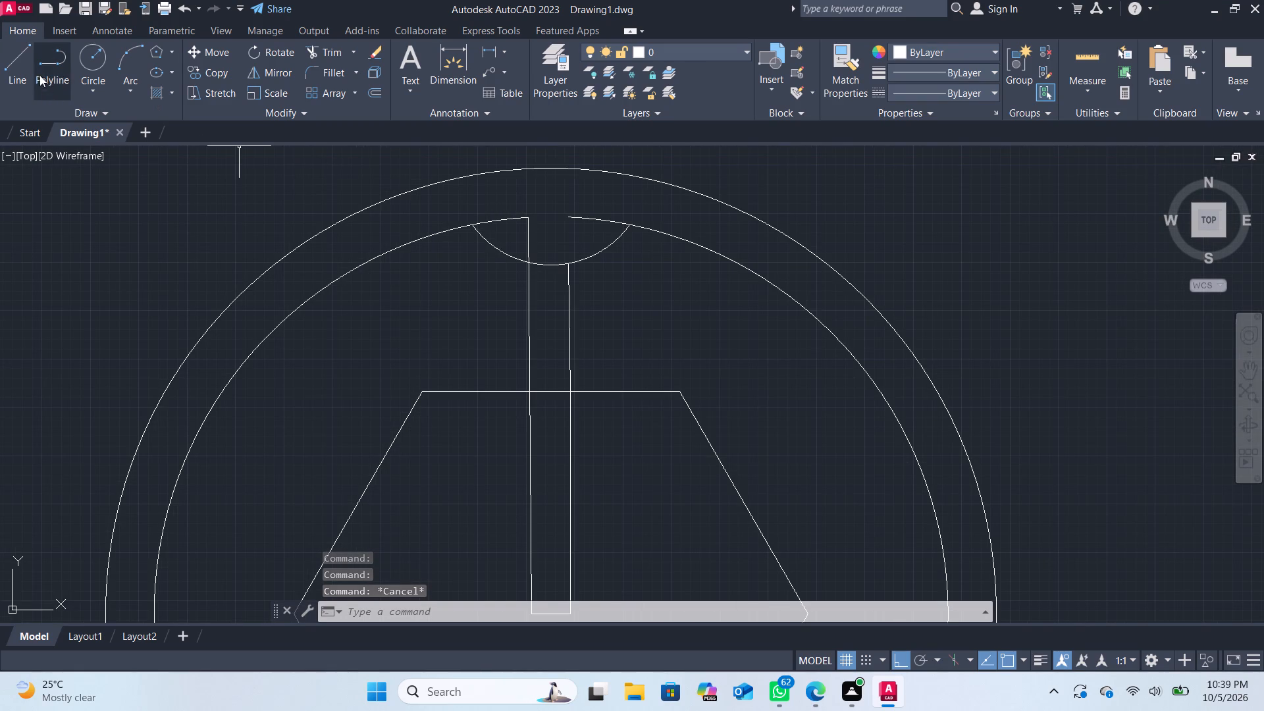
click(11, 53)
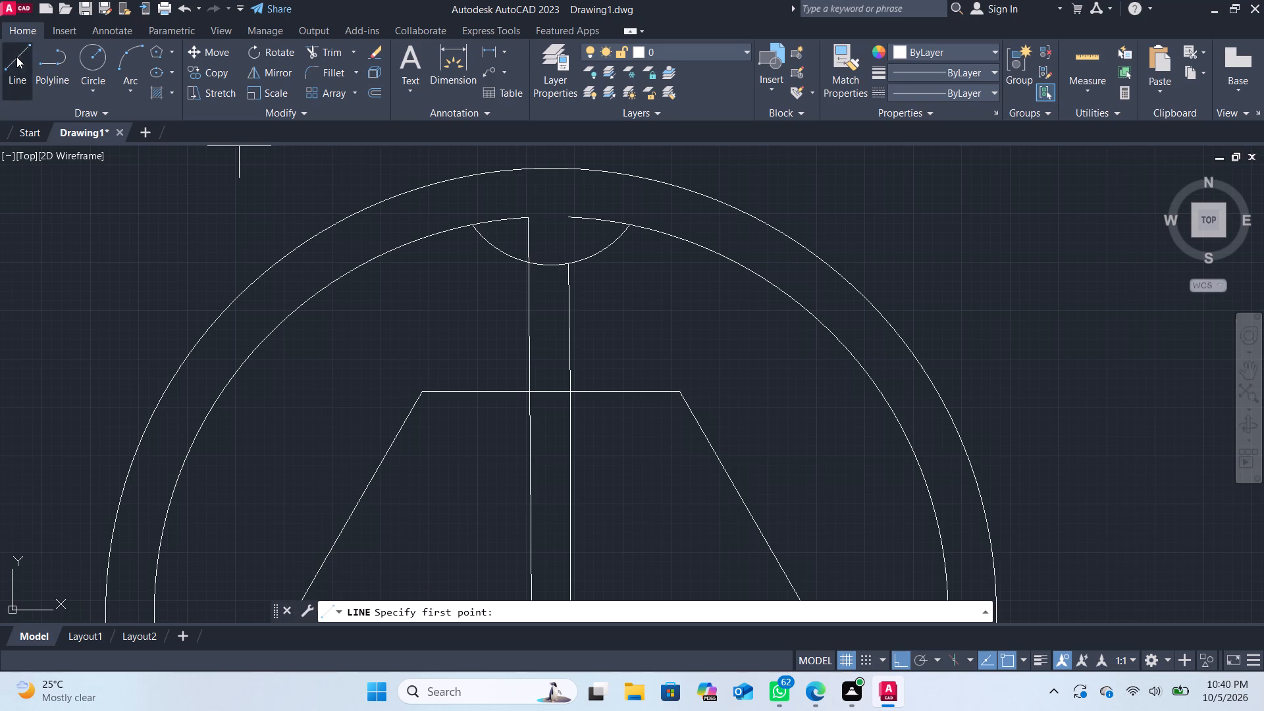
click(569, 265)
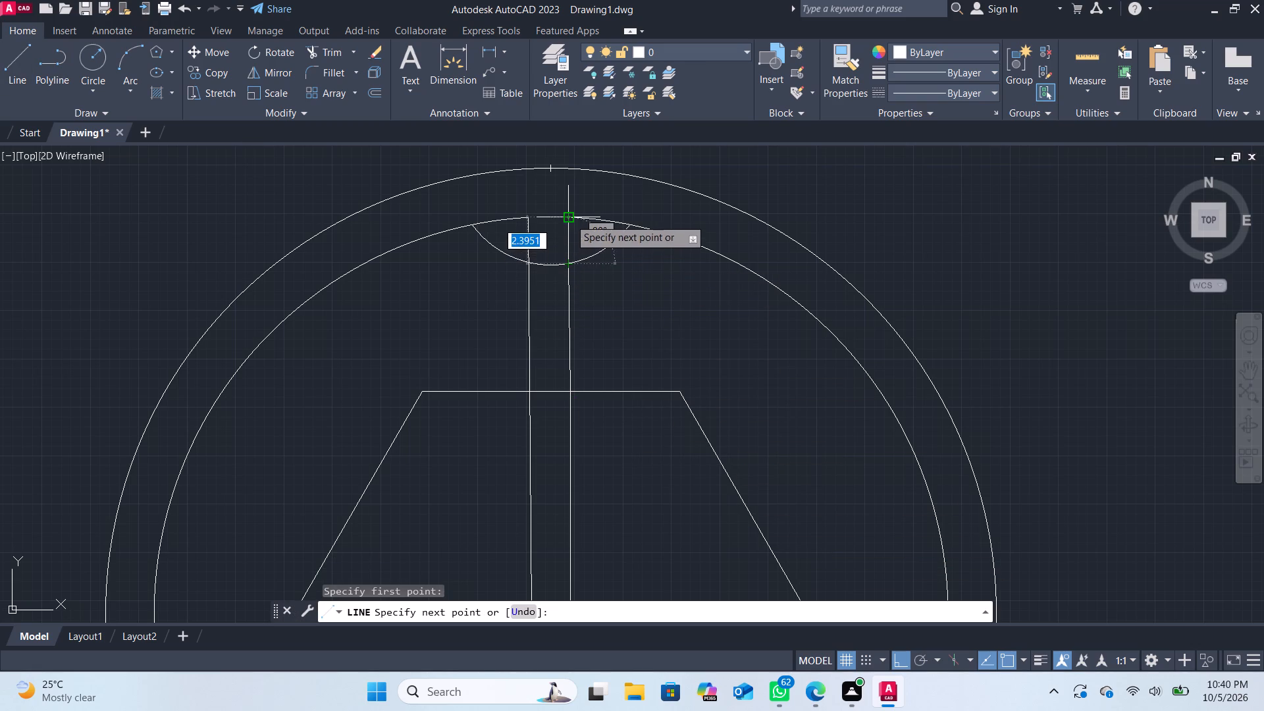
click(569, 219)
key(Return)
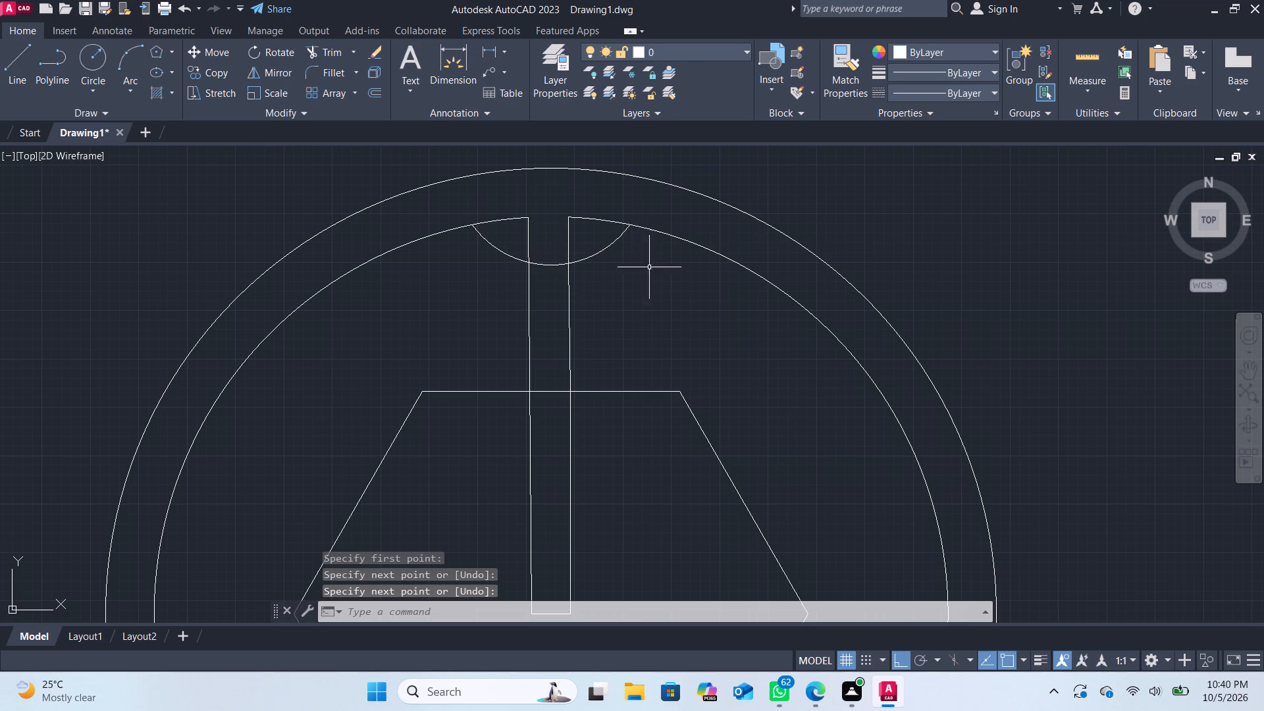
Trim both slot lines above the radius 5 arc, the inner circle's two pieces there, and the arc between the slot lines.
click(323, 52)
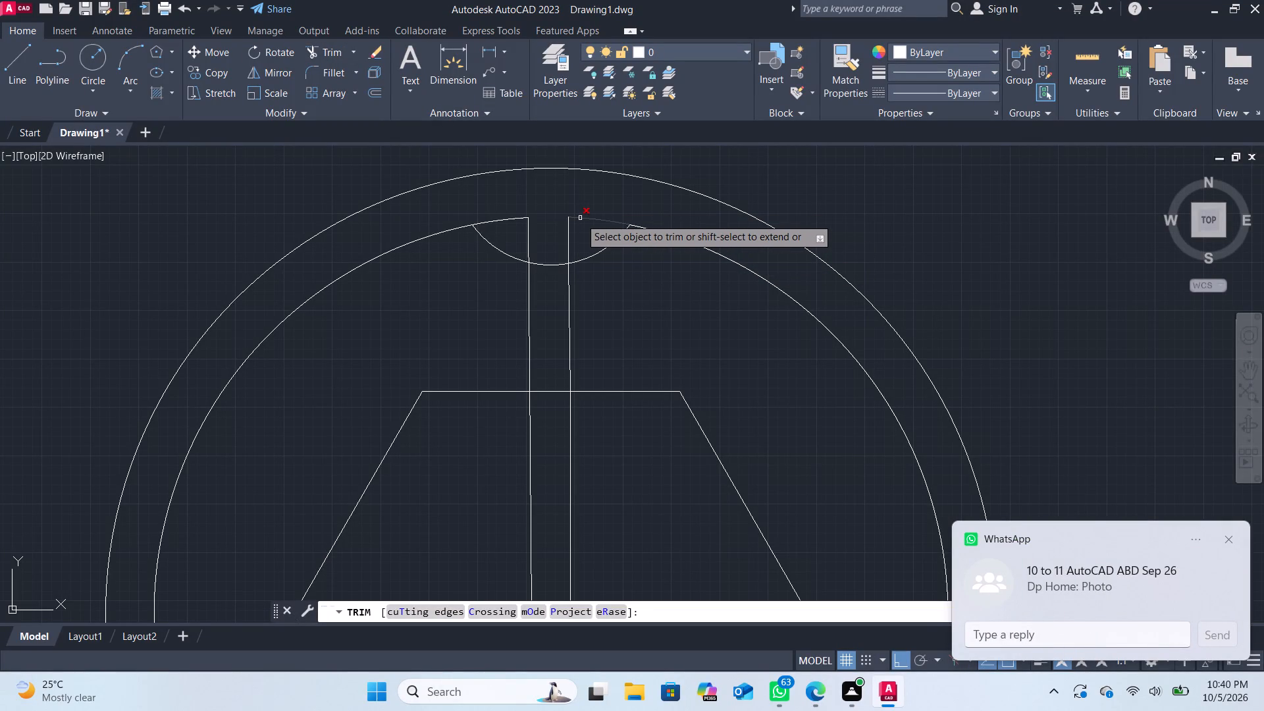
click(566, 238)
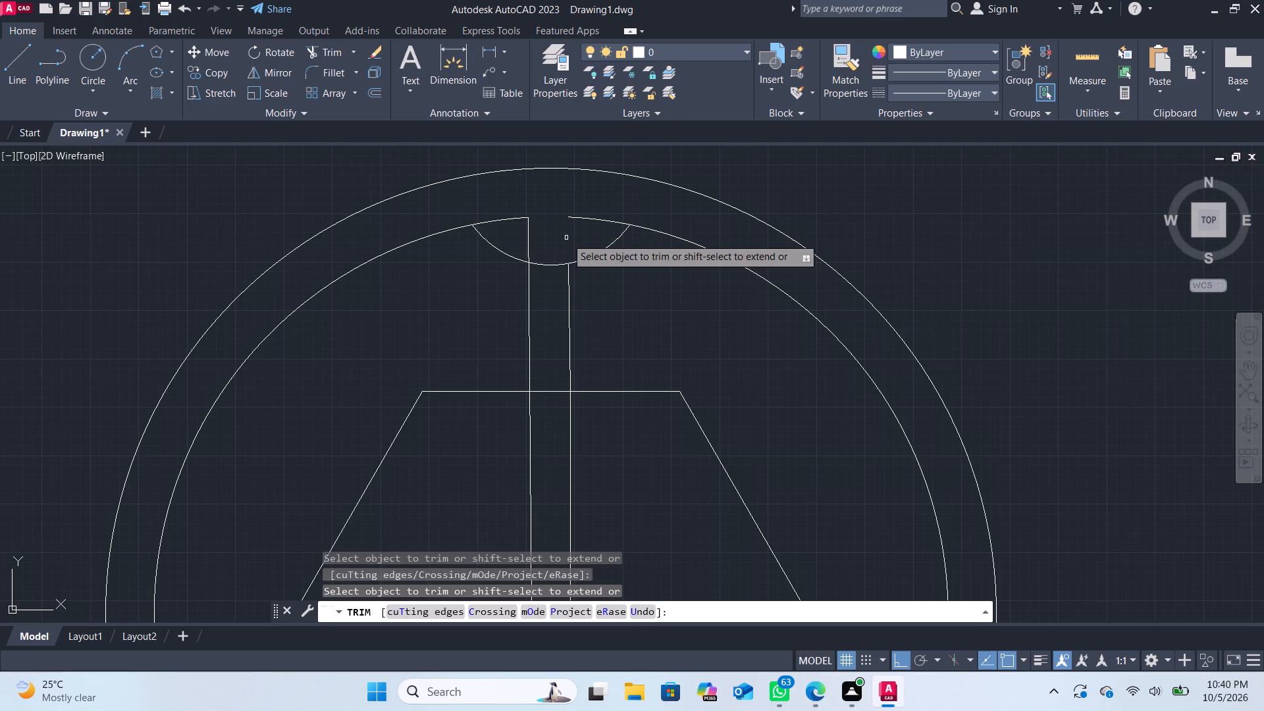
click(528, 246)
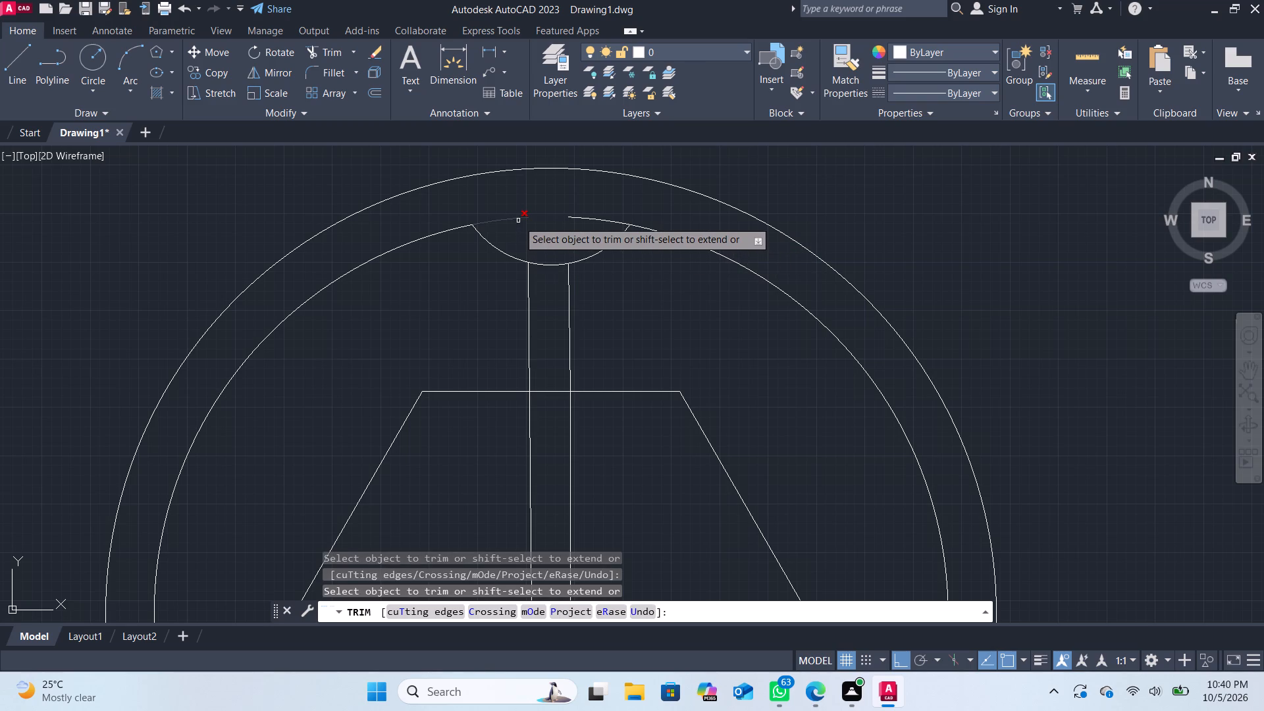
click(518, 221)
click(602, 220)
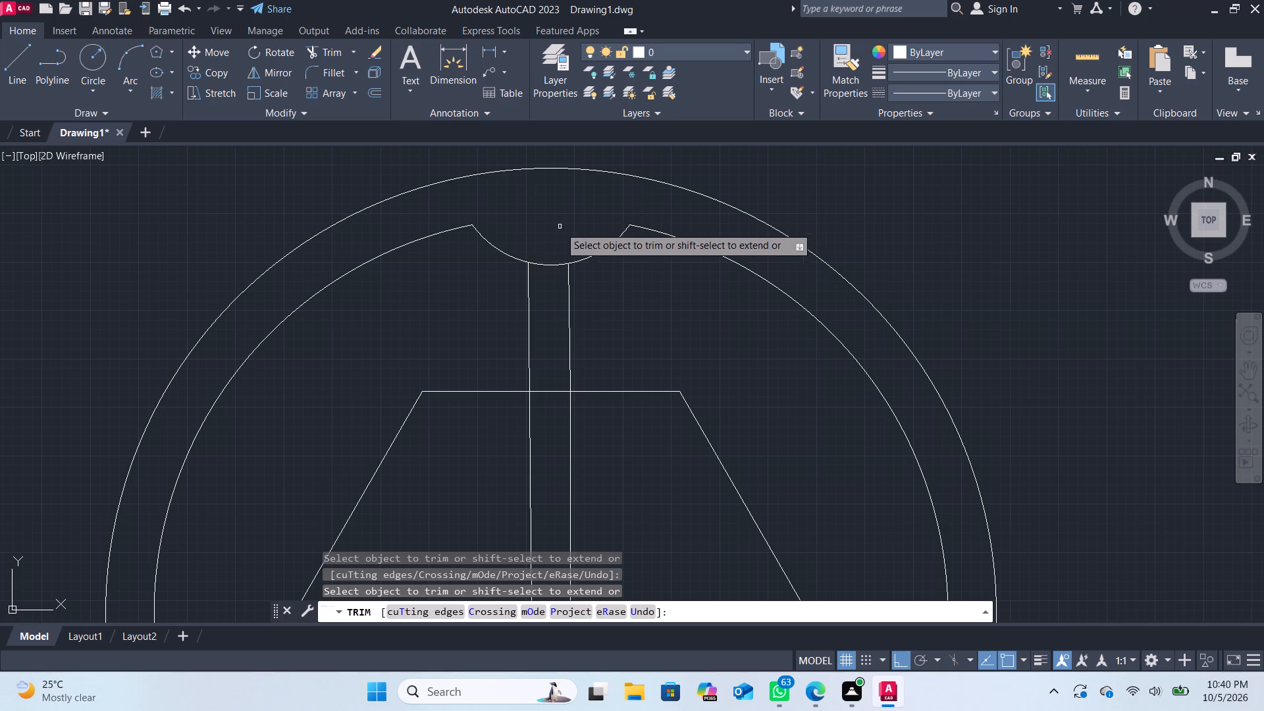
click(549, 267)
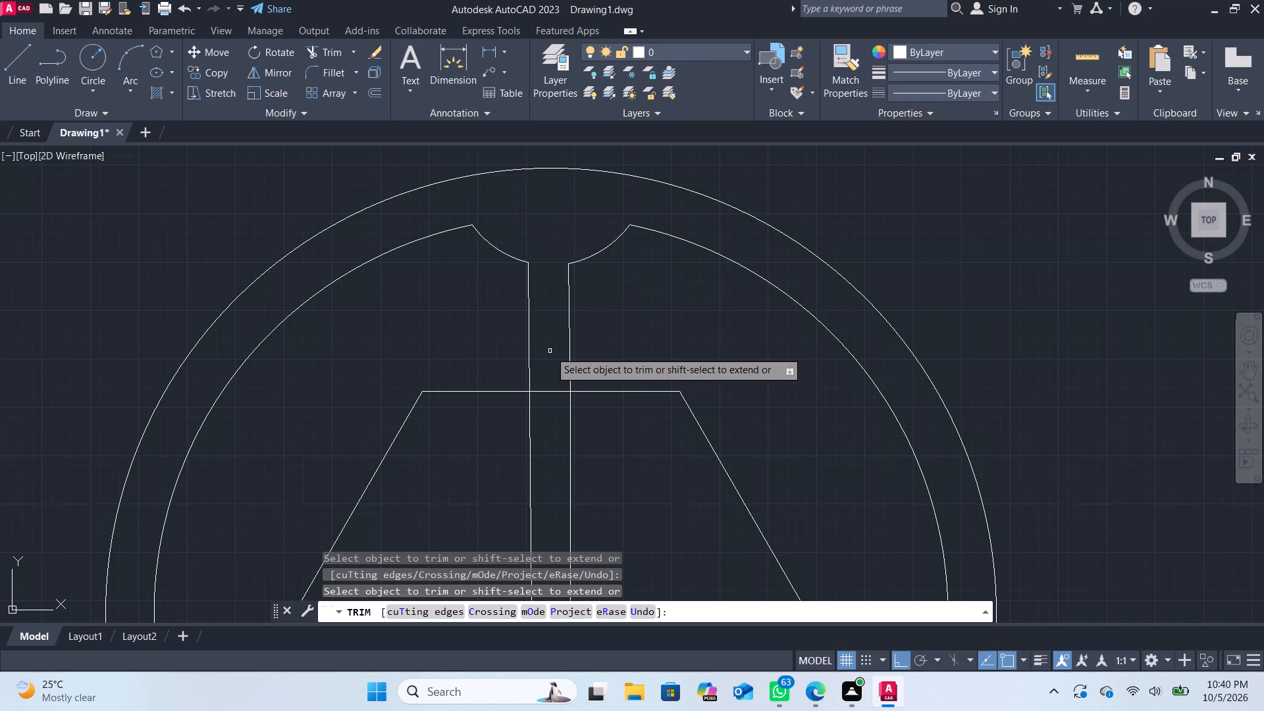
Trim both slot lines inside the hexagon and remove the short horizontal line left at its center.
scroll(538, 360, down, 2)
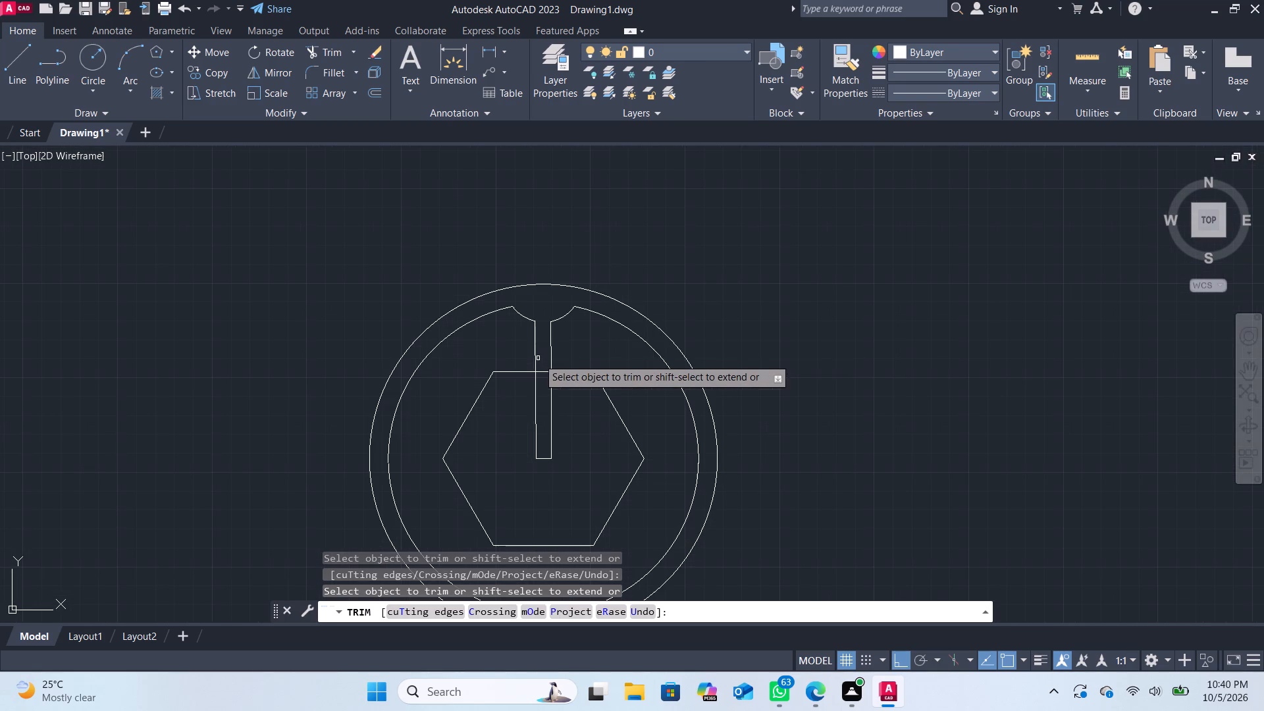
middle_drag(601, 342, 602, 294)
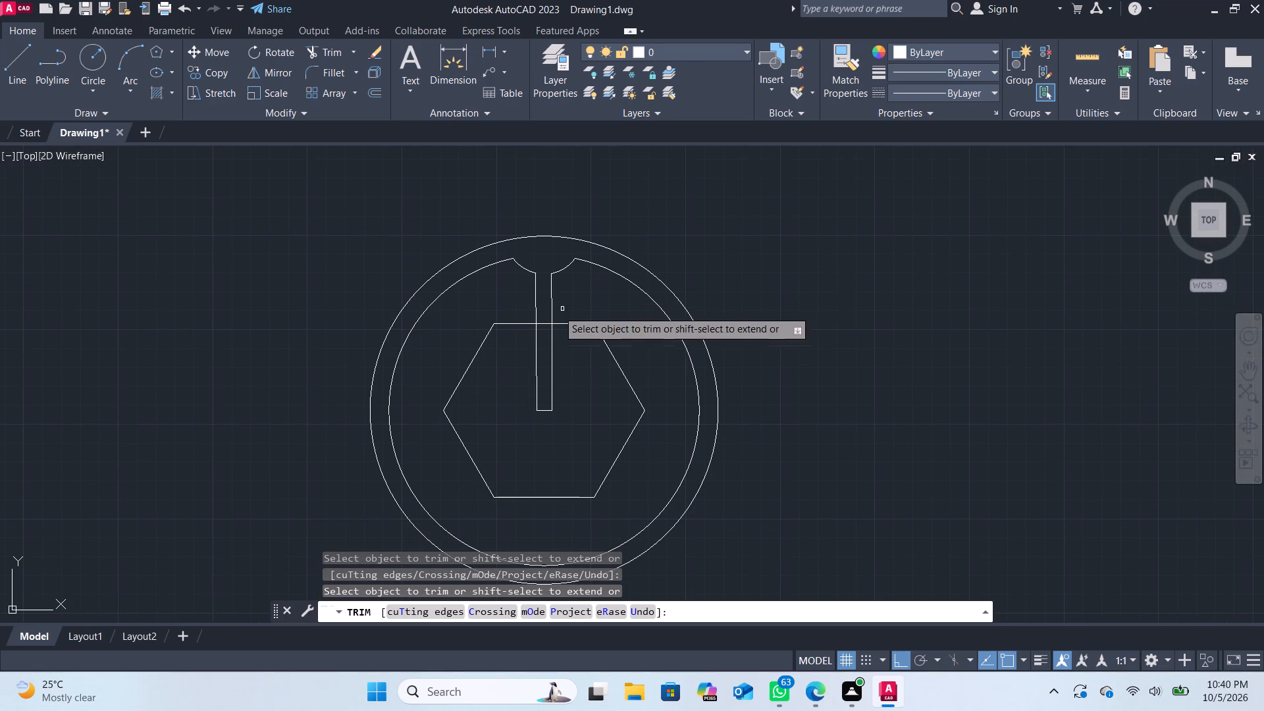
click(535, 367)
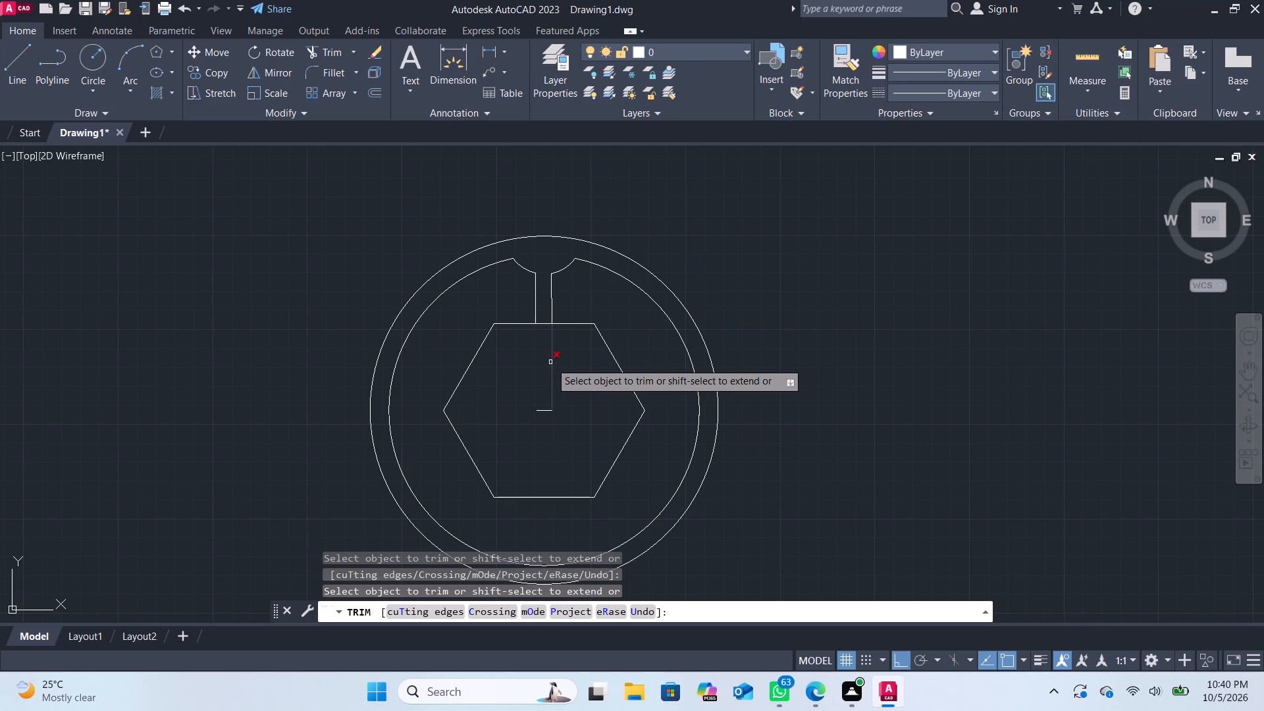
click(550, 362)
scroll(545, 373, down, 1)
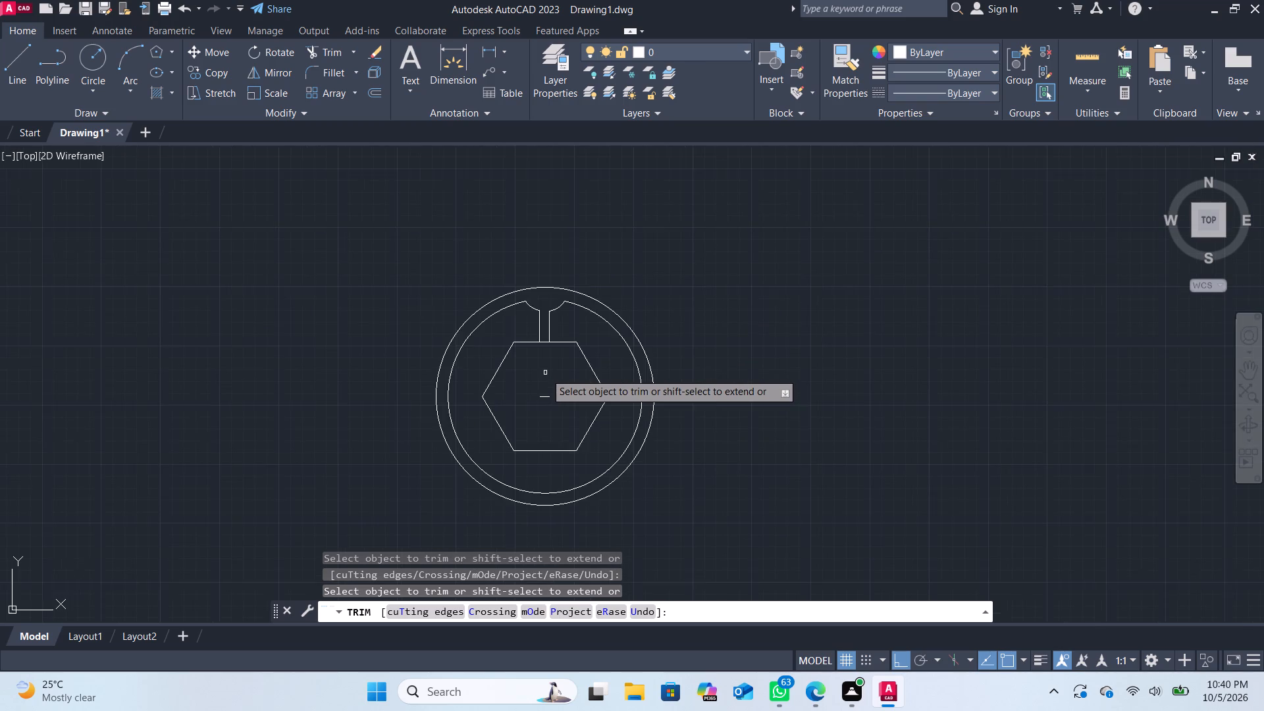
scroll(545, 373, up, 2)
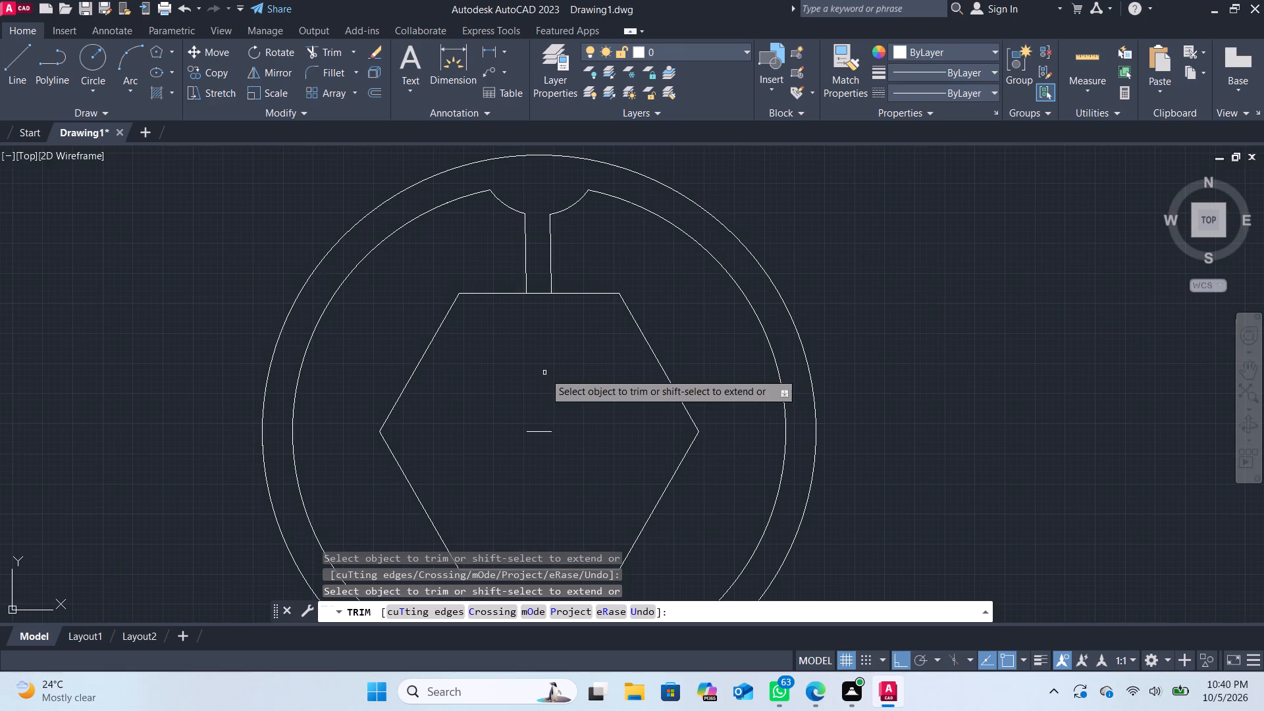
click(544, 431)
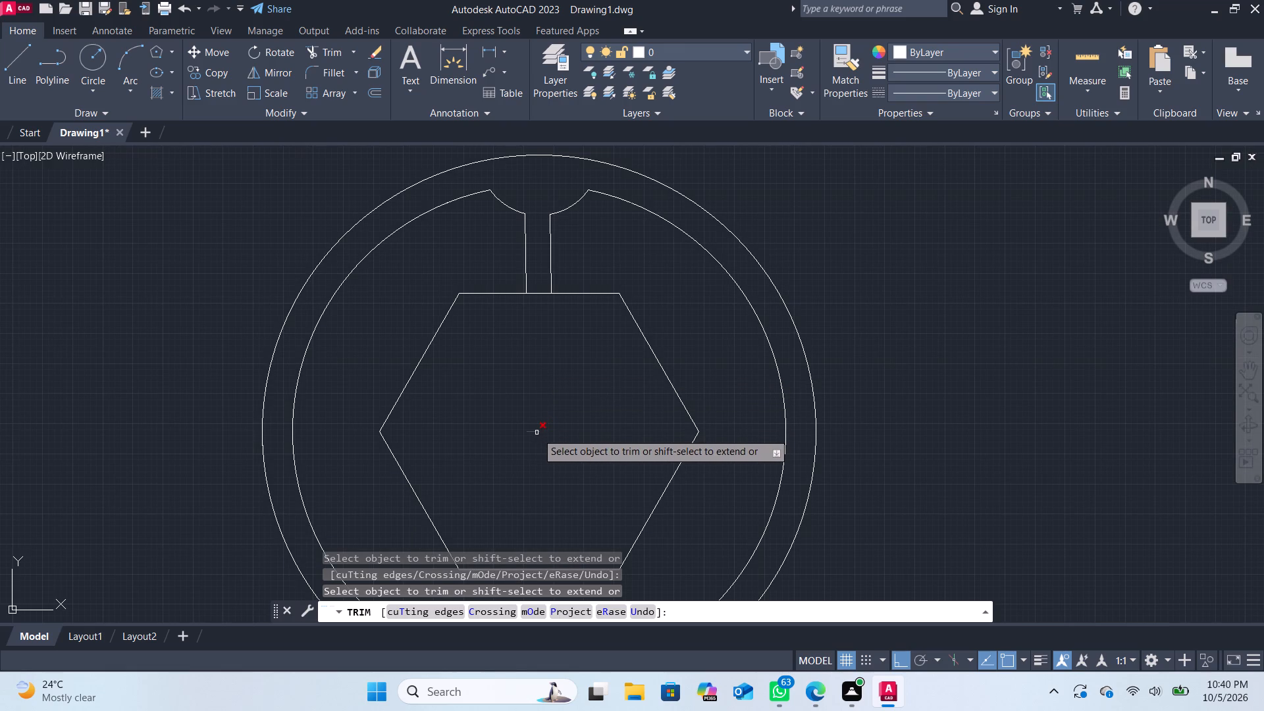
click(537, 433)
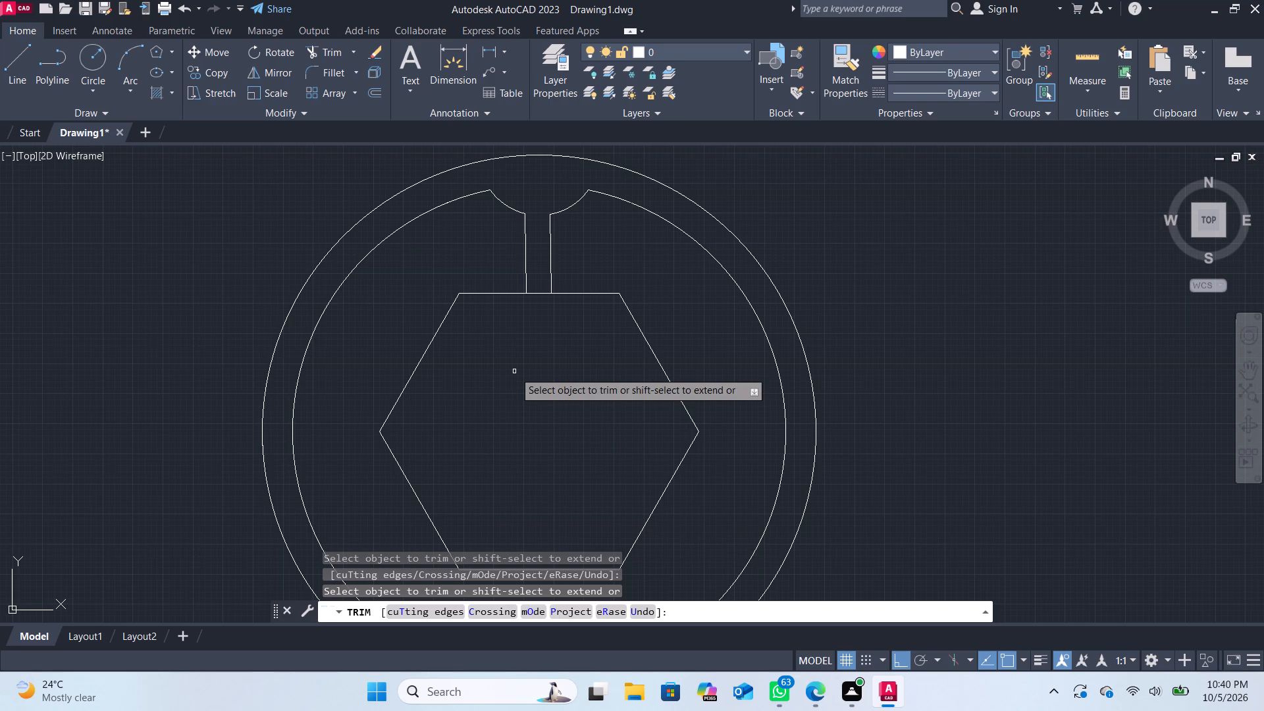
With polar tracking on, draw a line about 24.3 long at 30° from the circles' center across the inner circle.
click(9, 60)
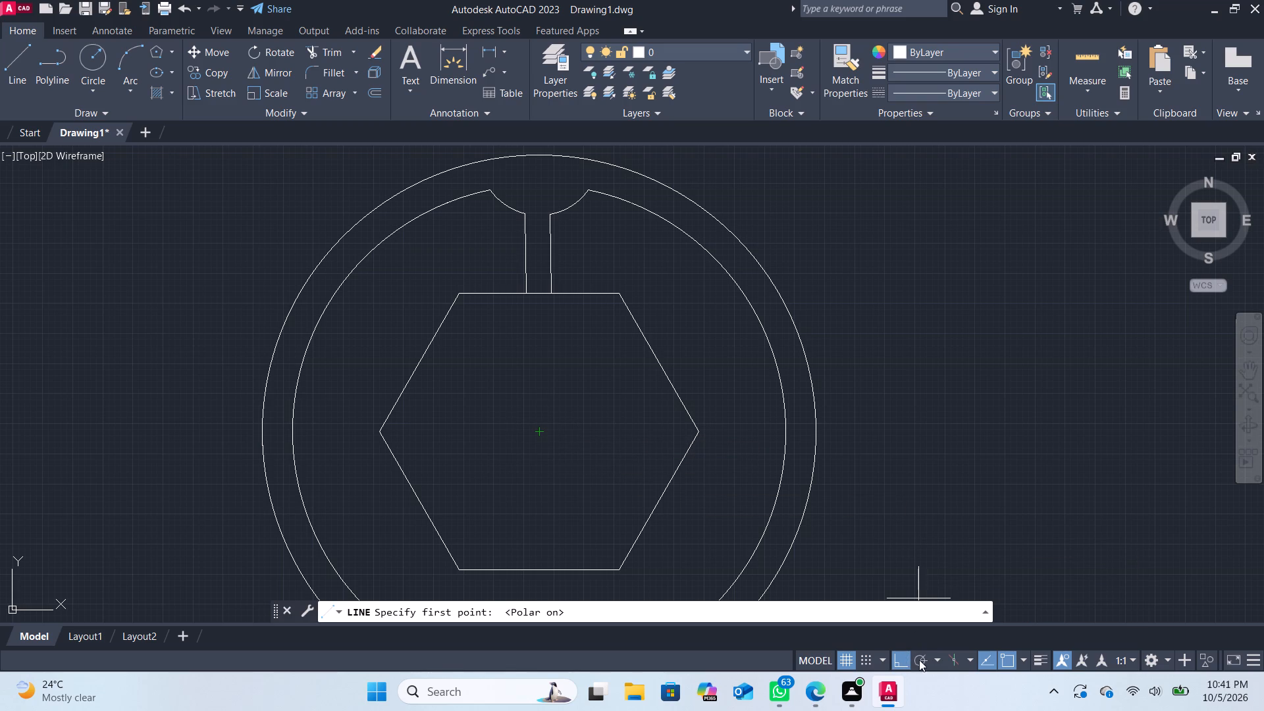
click(919, 660)
click(540, 438)
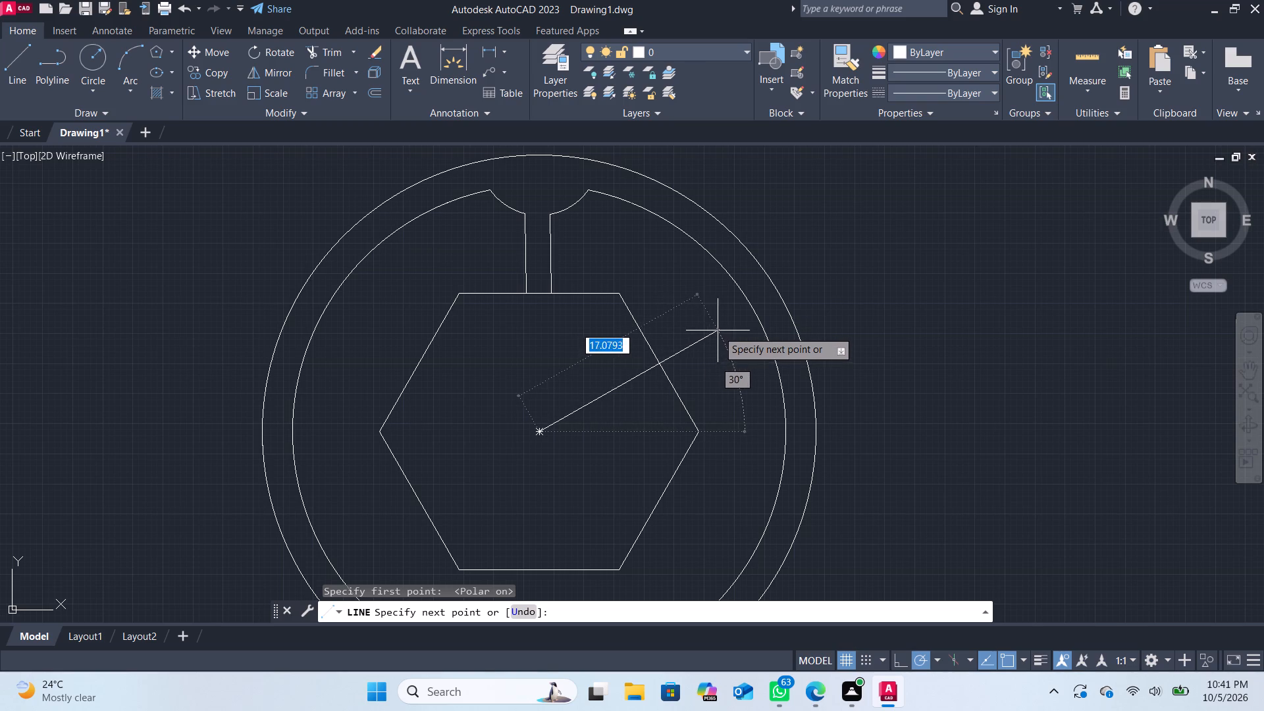
click(792, 284)
key(Return)
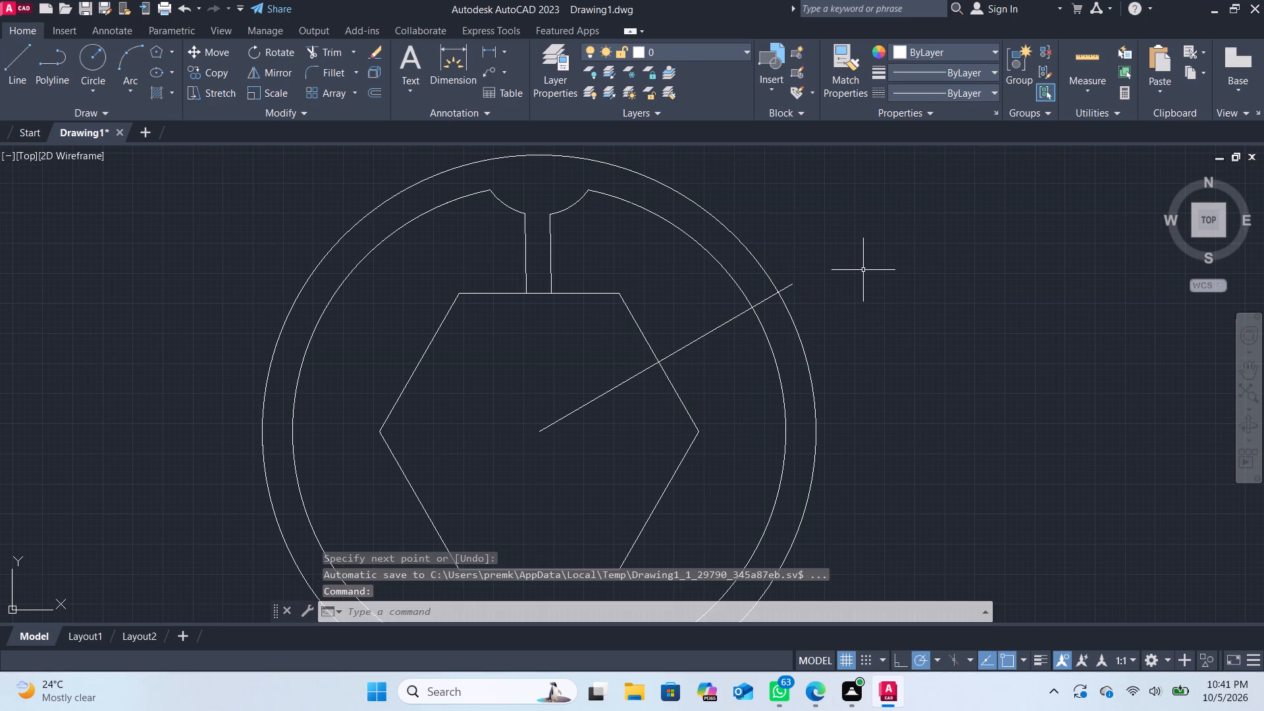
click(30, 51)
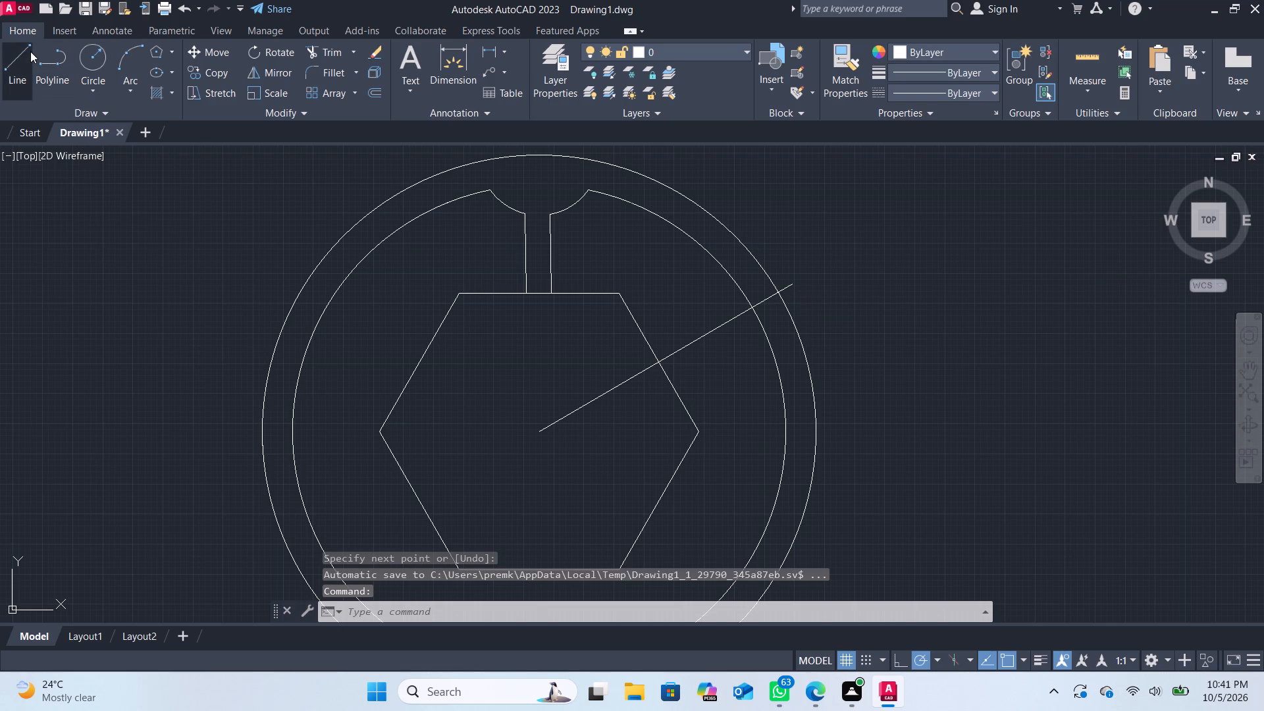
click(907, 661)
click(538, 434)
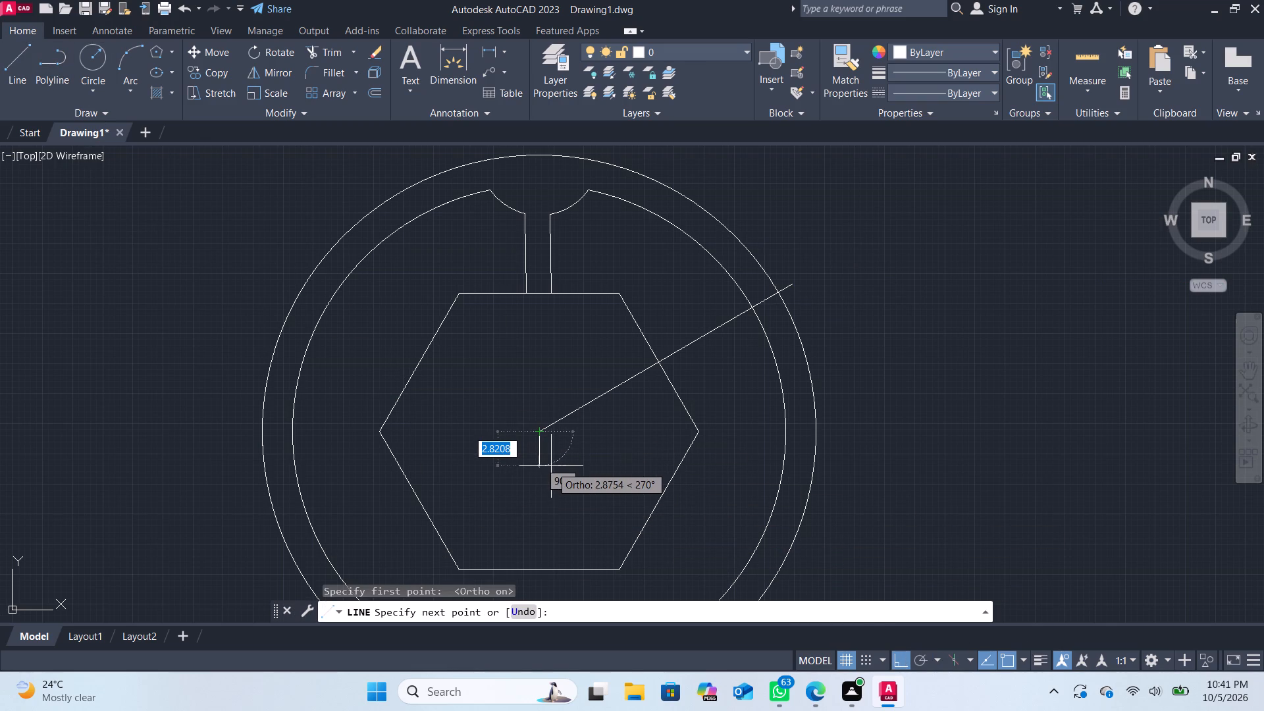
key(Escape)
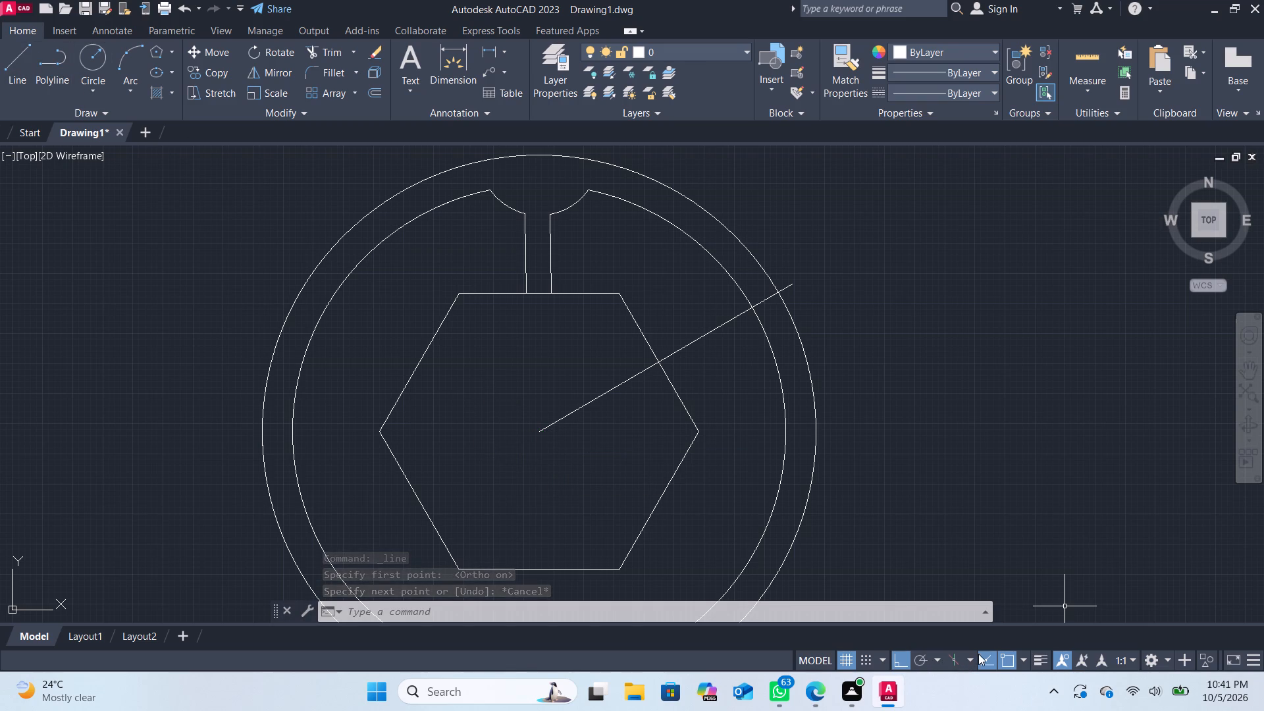
With Ortho off, draw a 1-unit line from the circles' center at about 110°, roughly square to the 30° line.
click(13, 68)
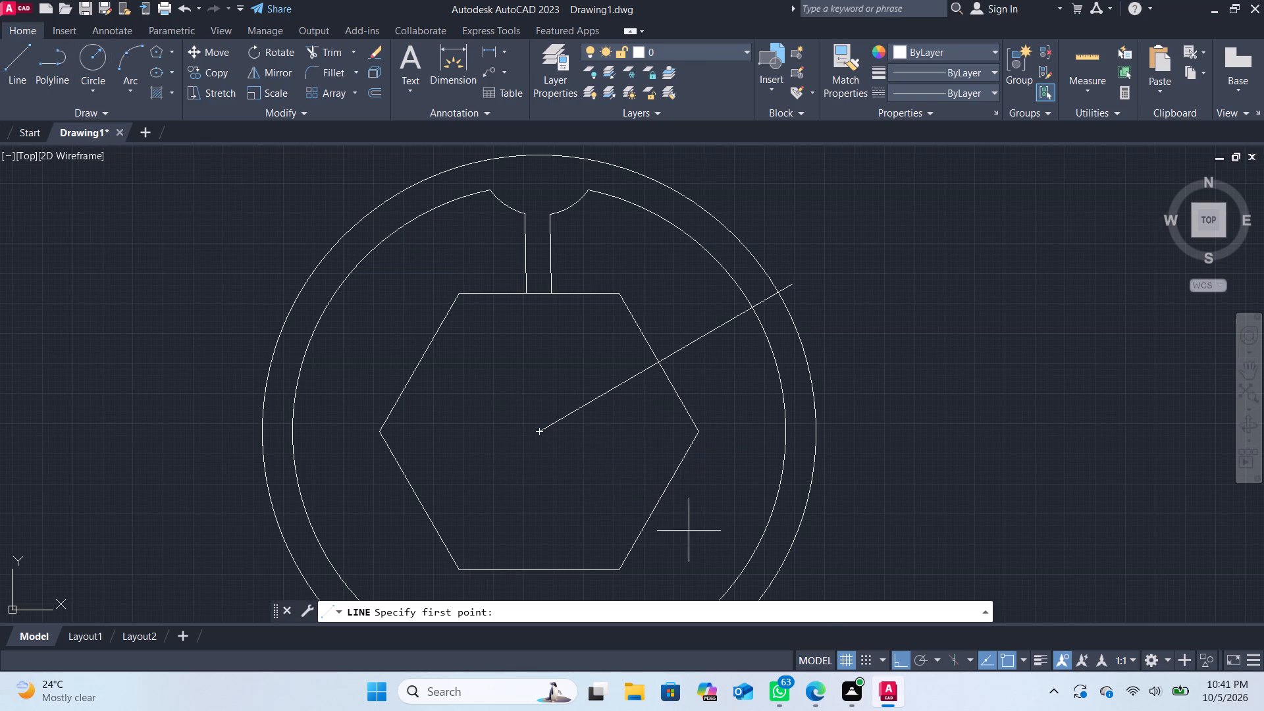
click(898, 659)
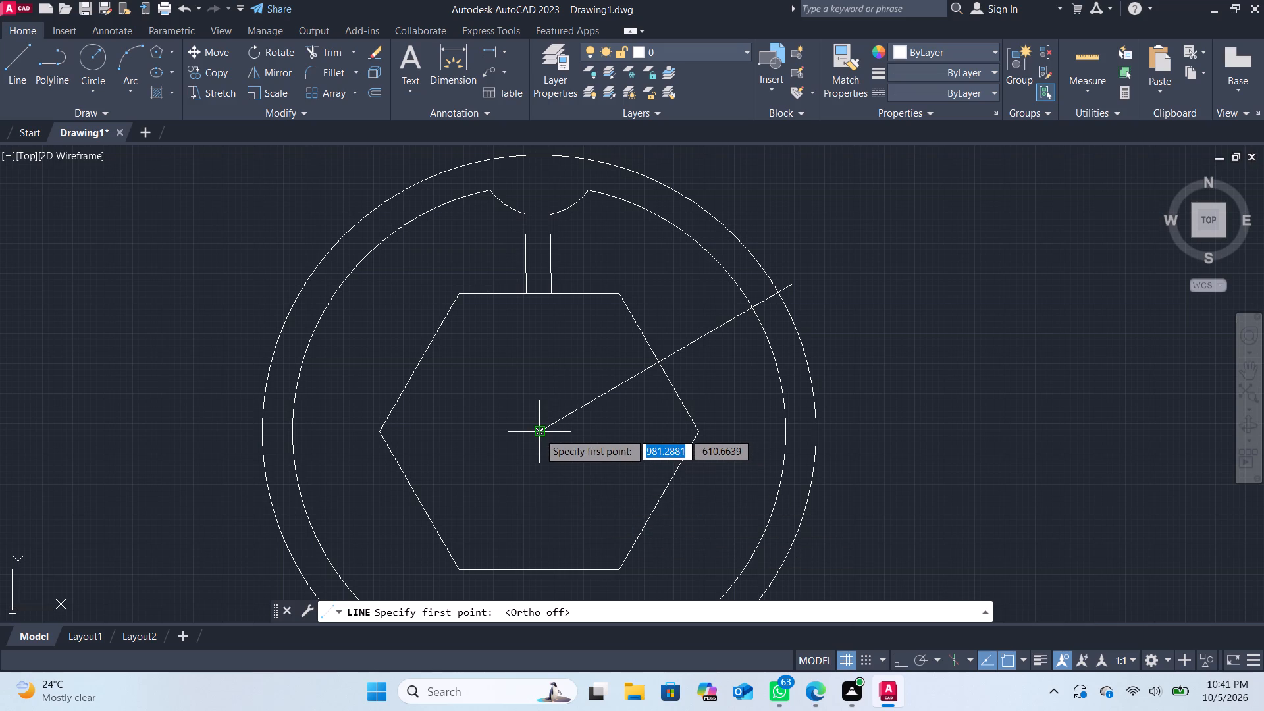
click(539, 433)
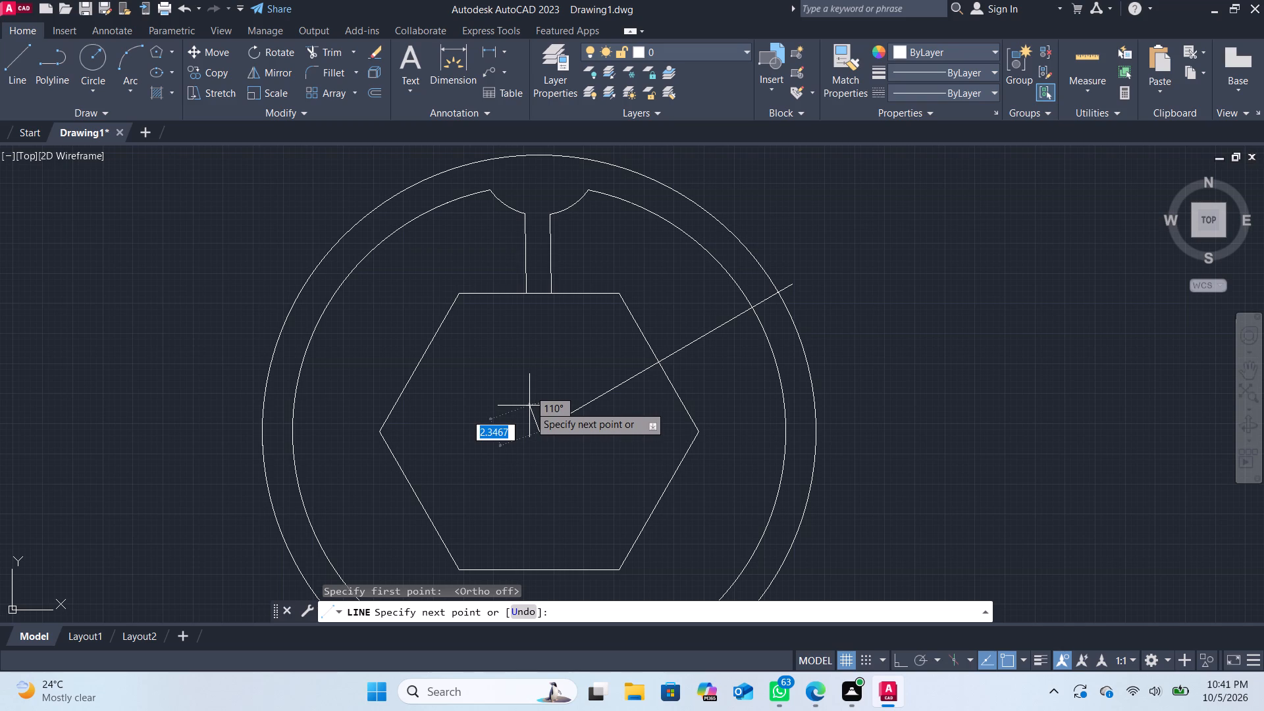
key(1)
key(Return)
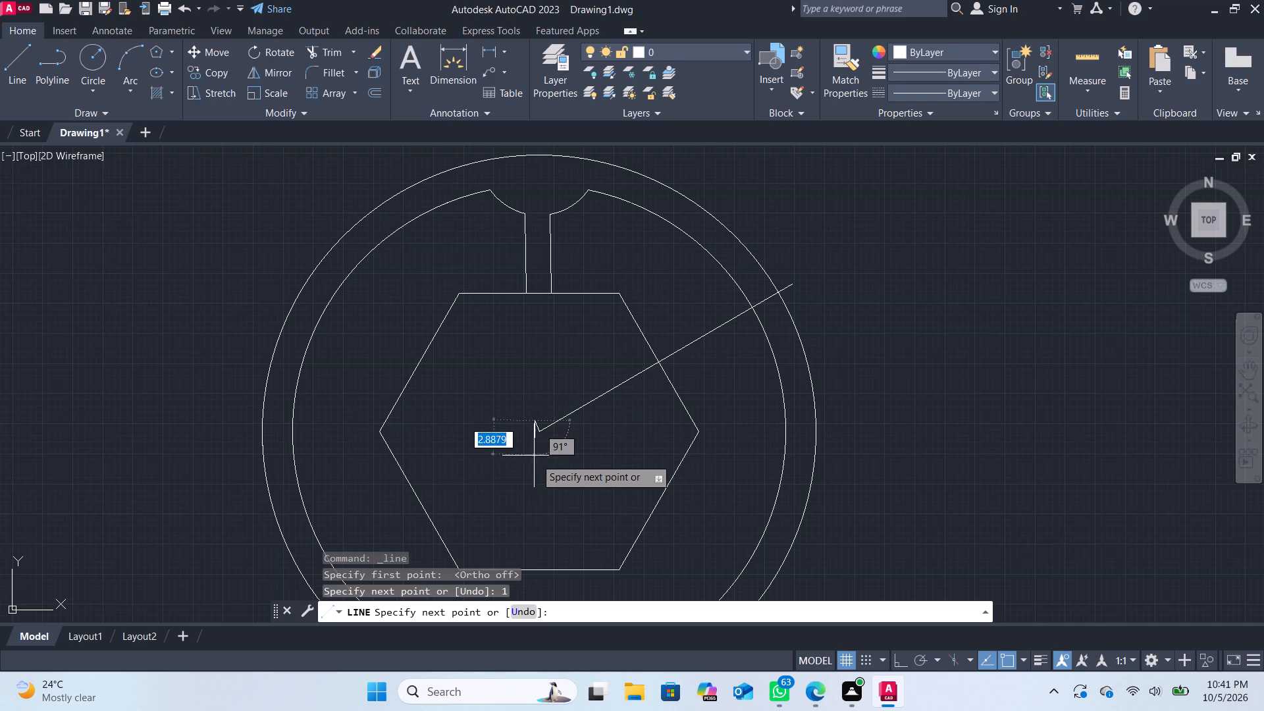
key(Return)
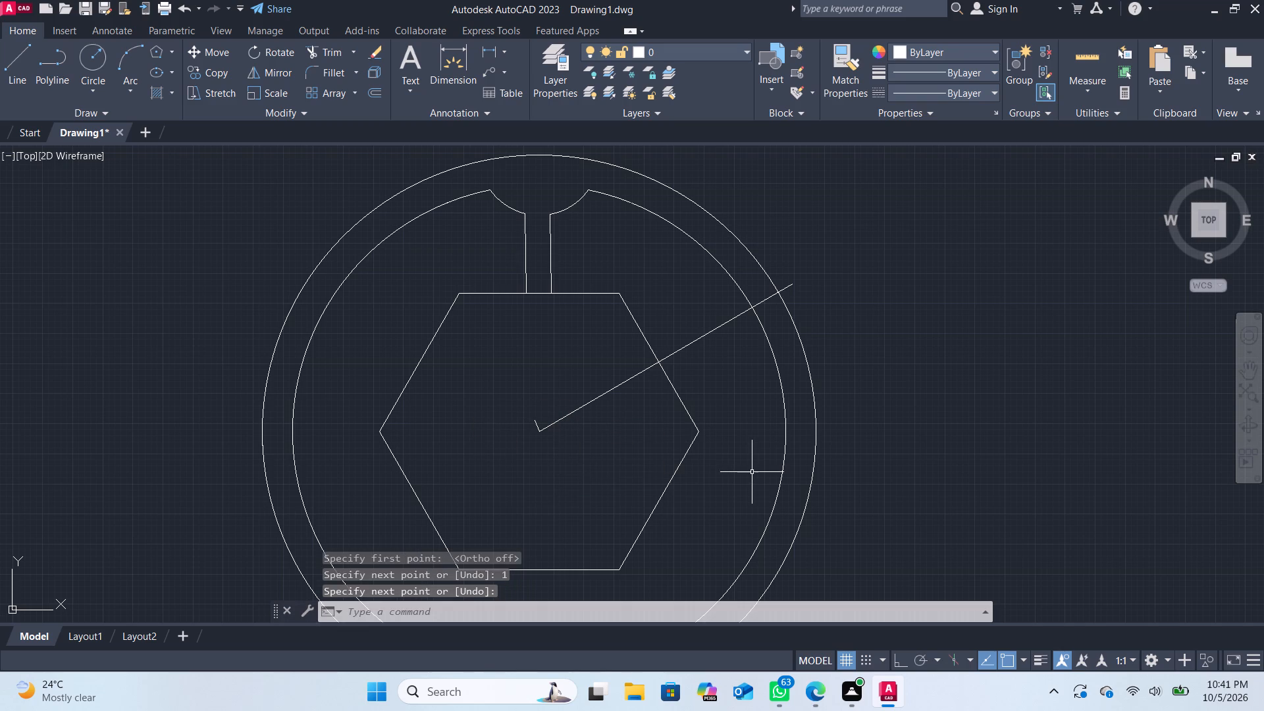
Draw a second 1-unit line from the circles' center in the opposite direction, at about 290°.
click(16, 54)
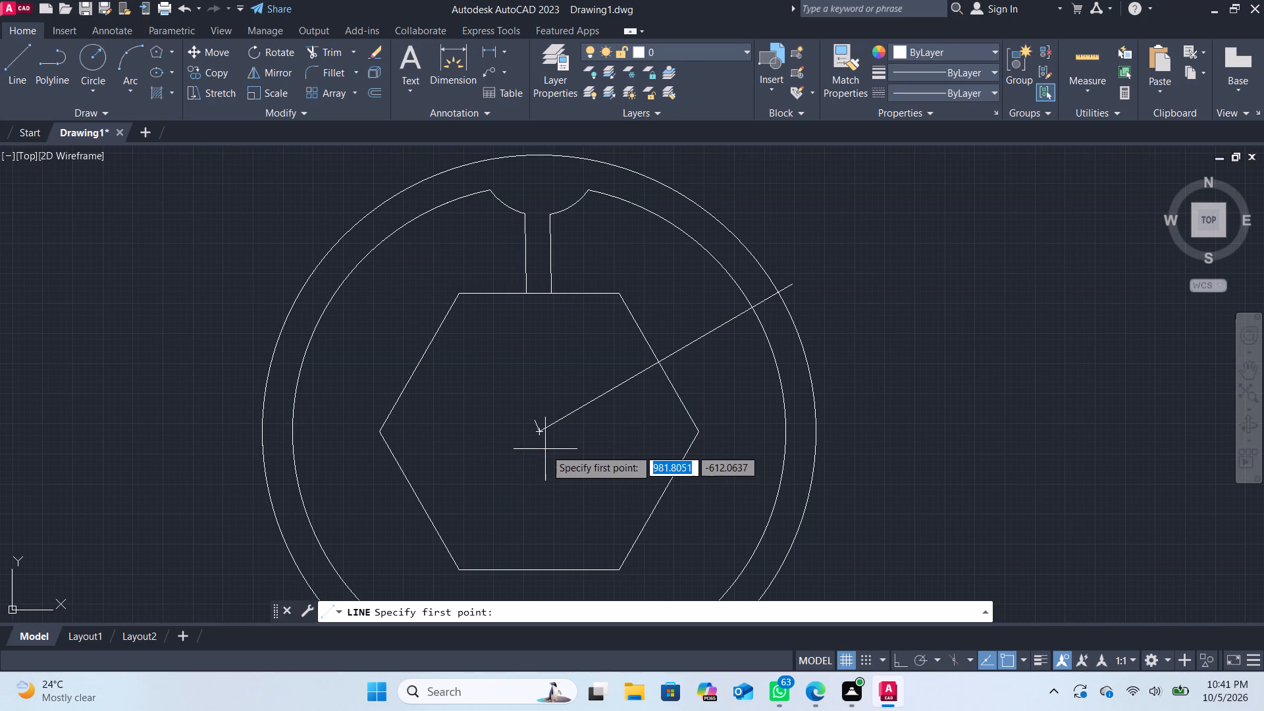
click(541, 433)
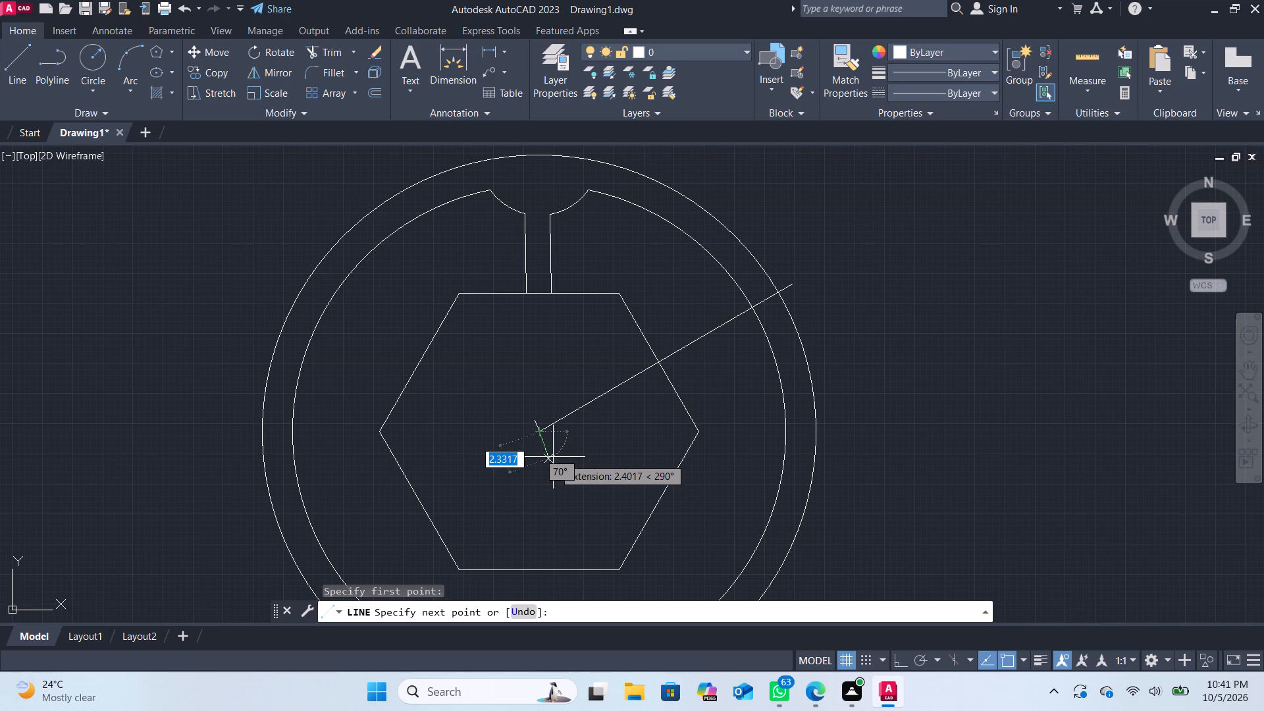
key(1)
key(Return)
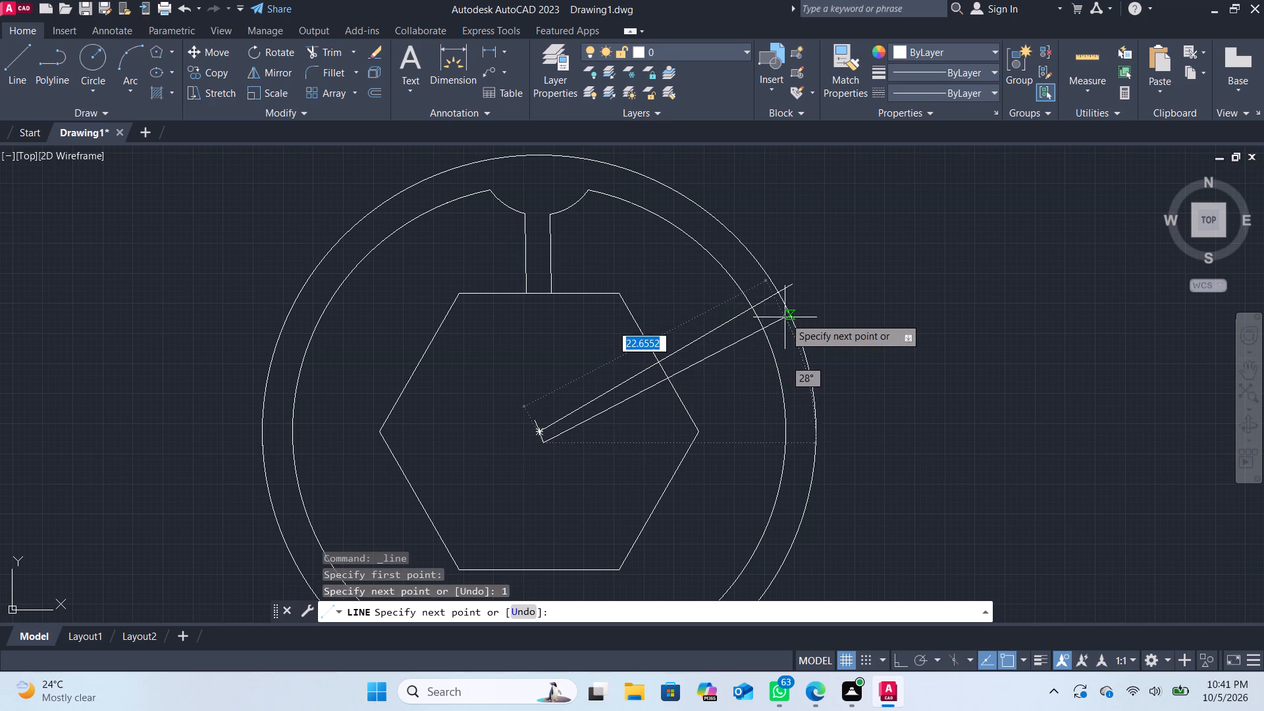
click(896, 659)
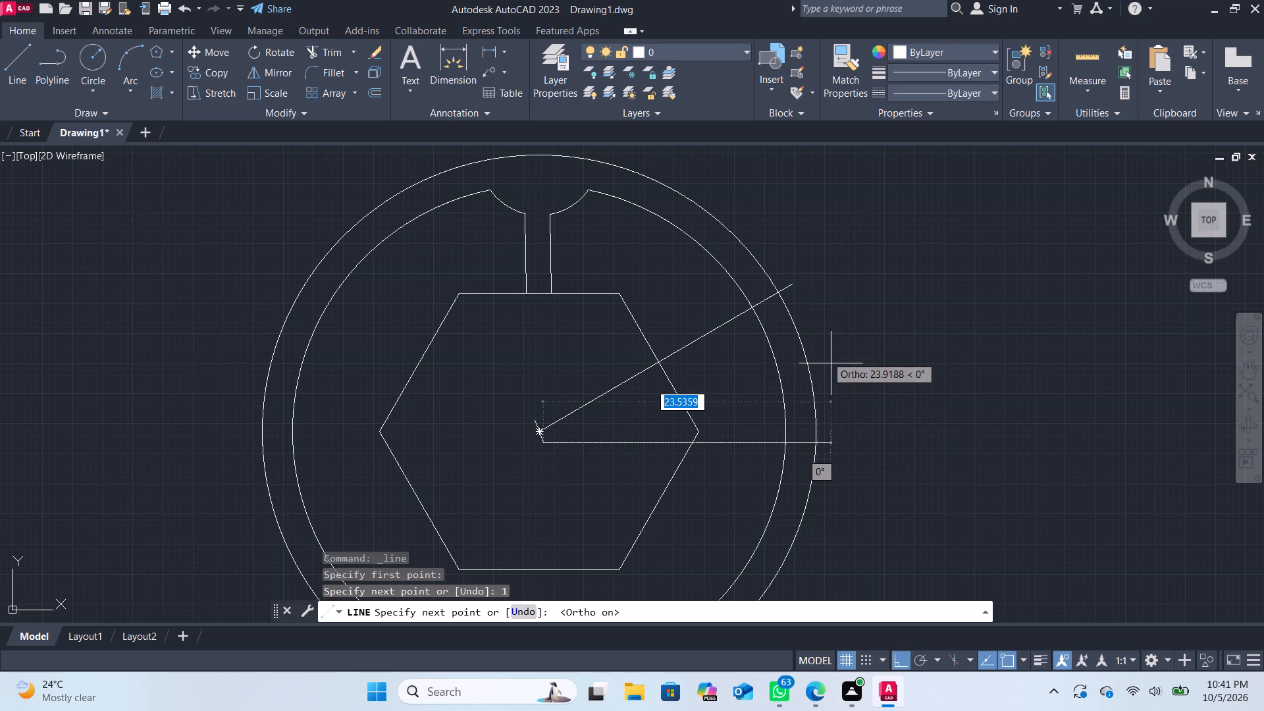
key(Escape)
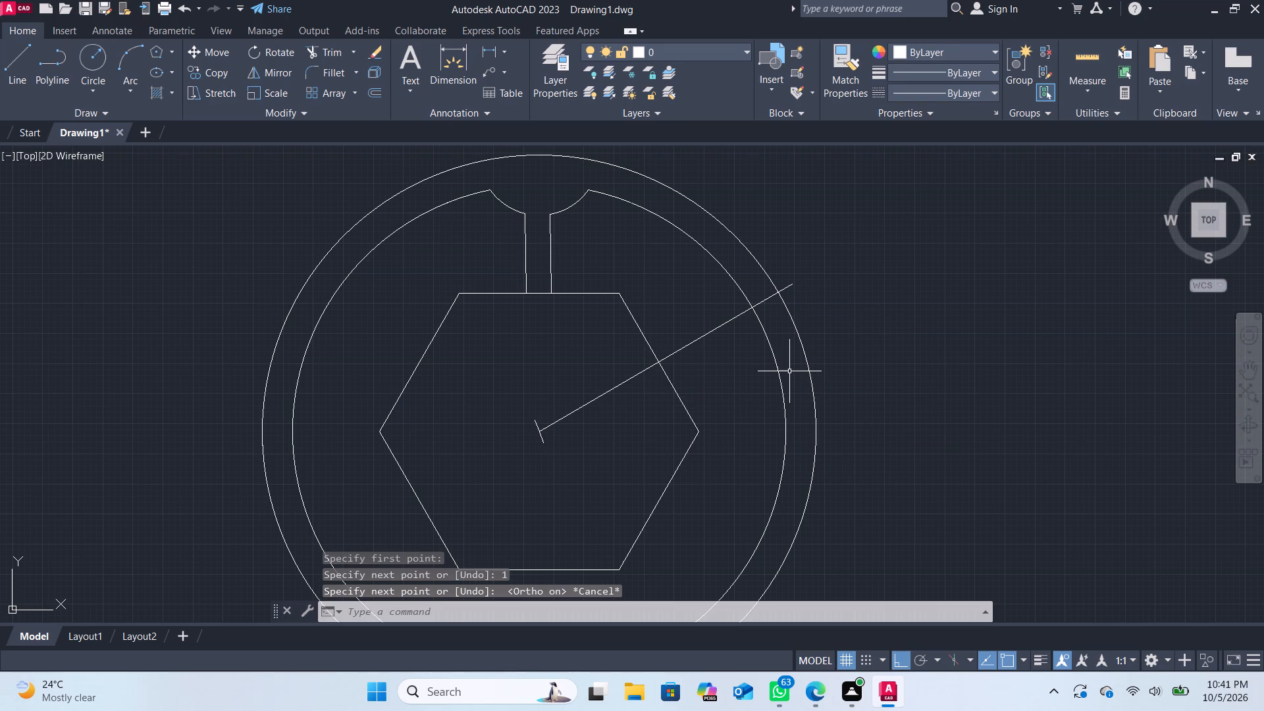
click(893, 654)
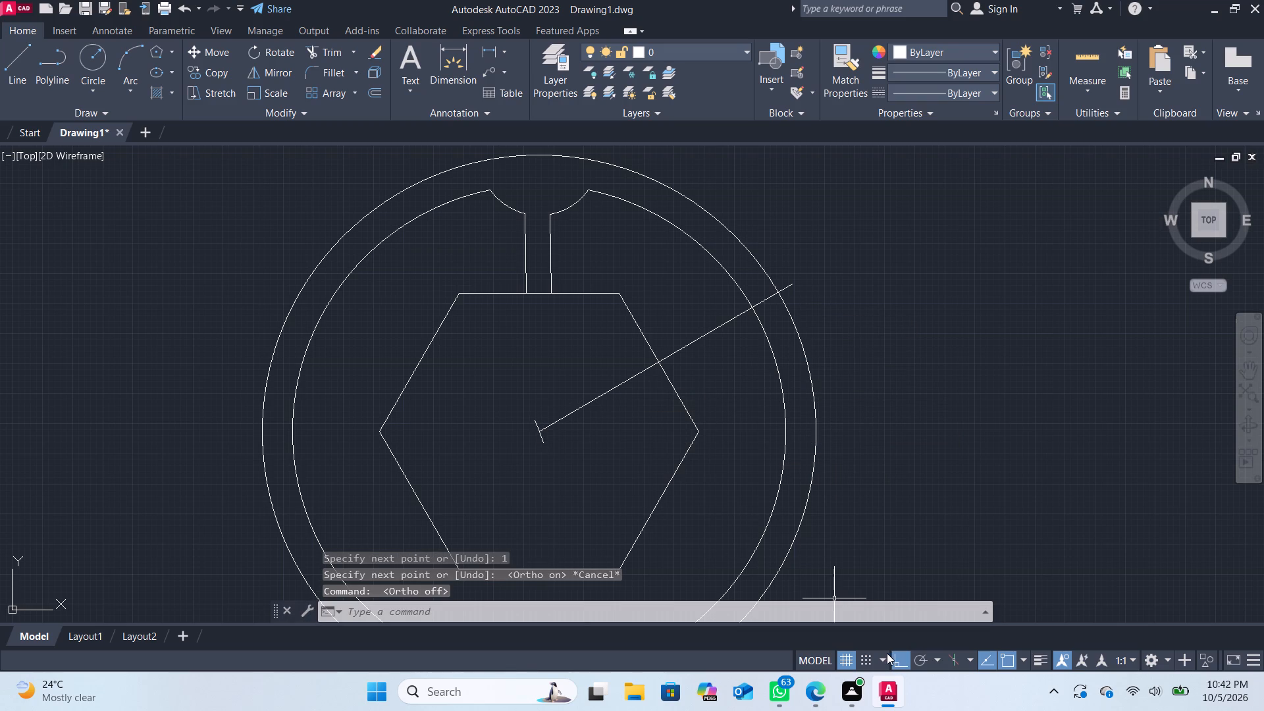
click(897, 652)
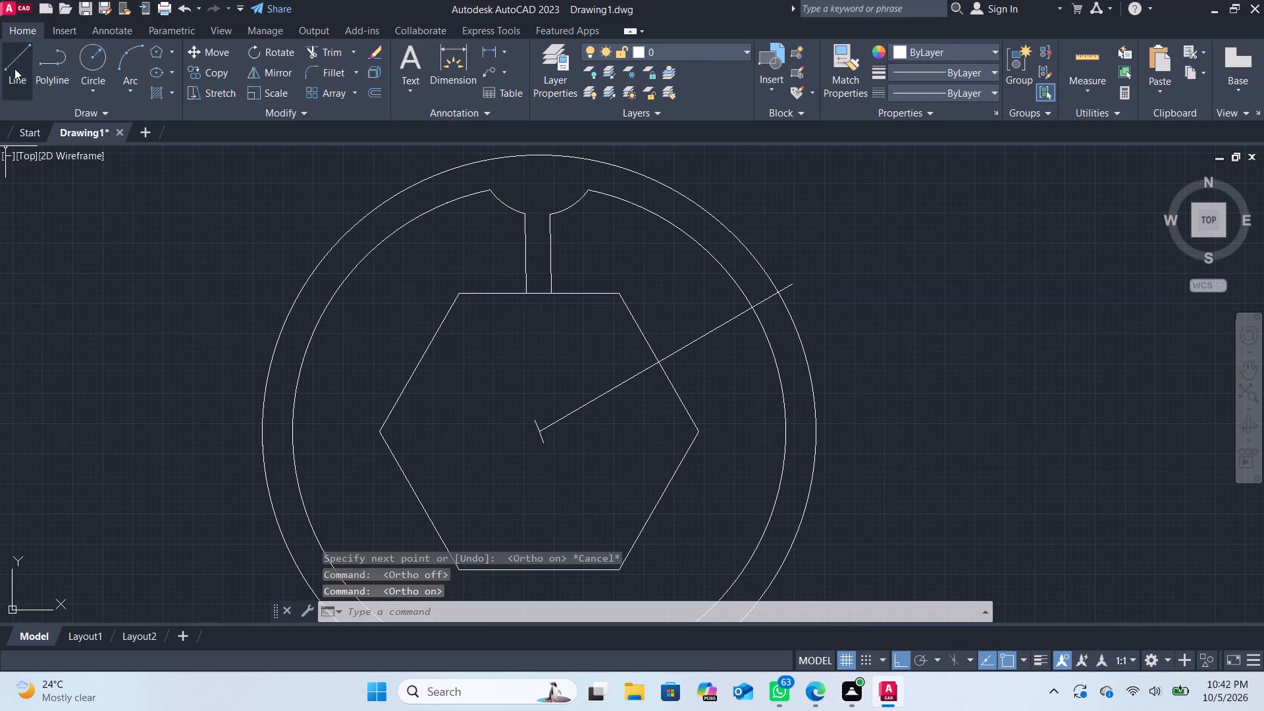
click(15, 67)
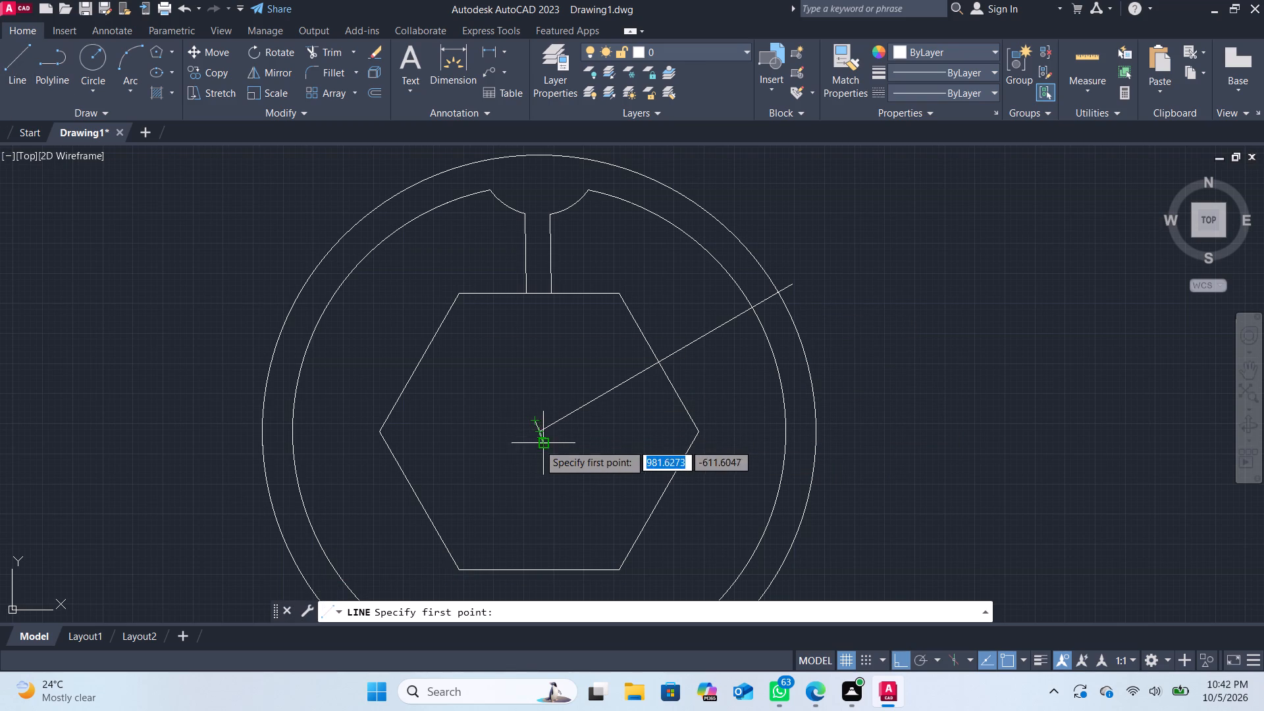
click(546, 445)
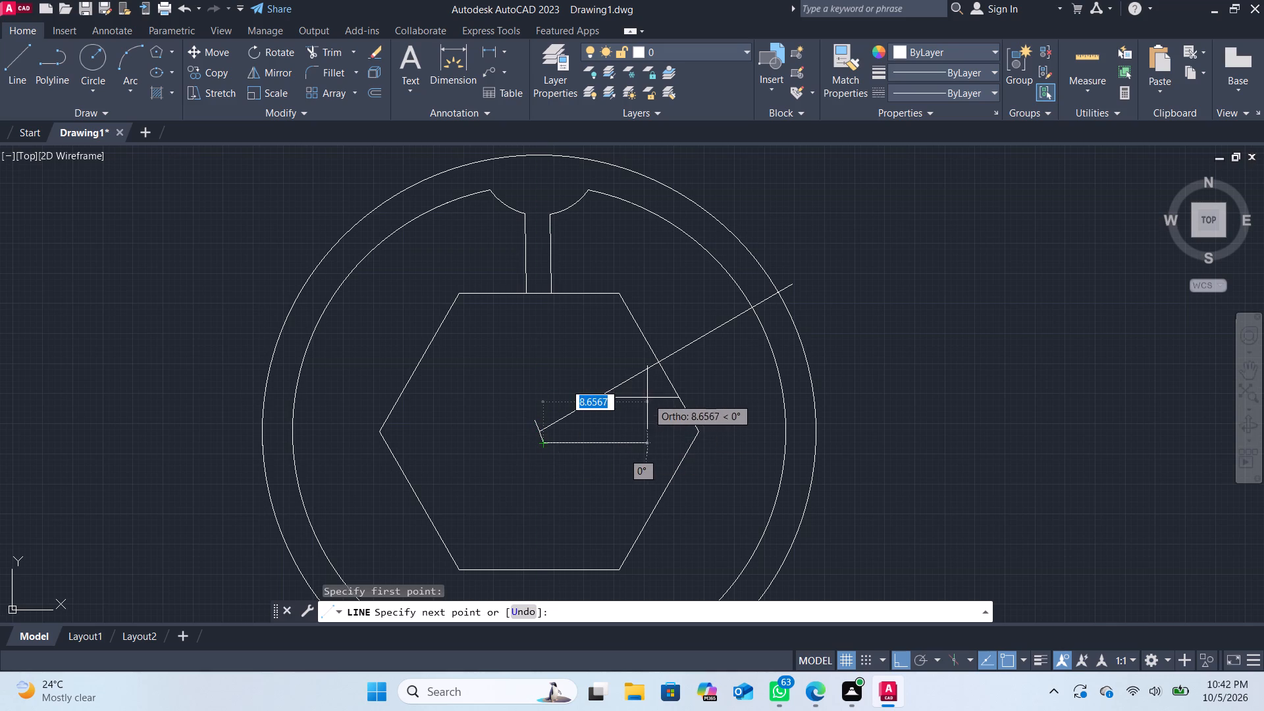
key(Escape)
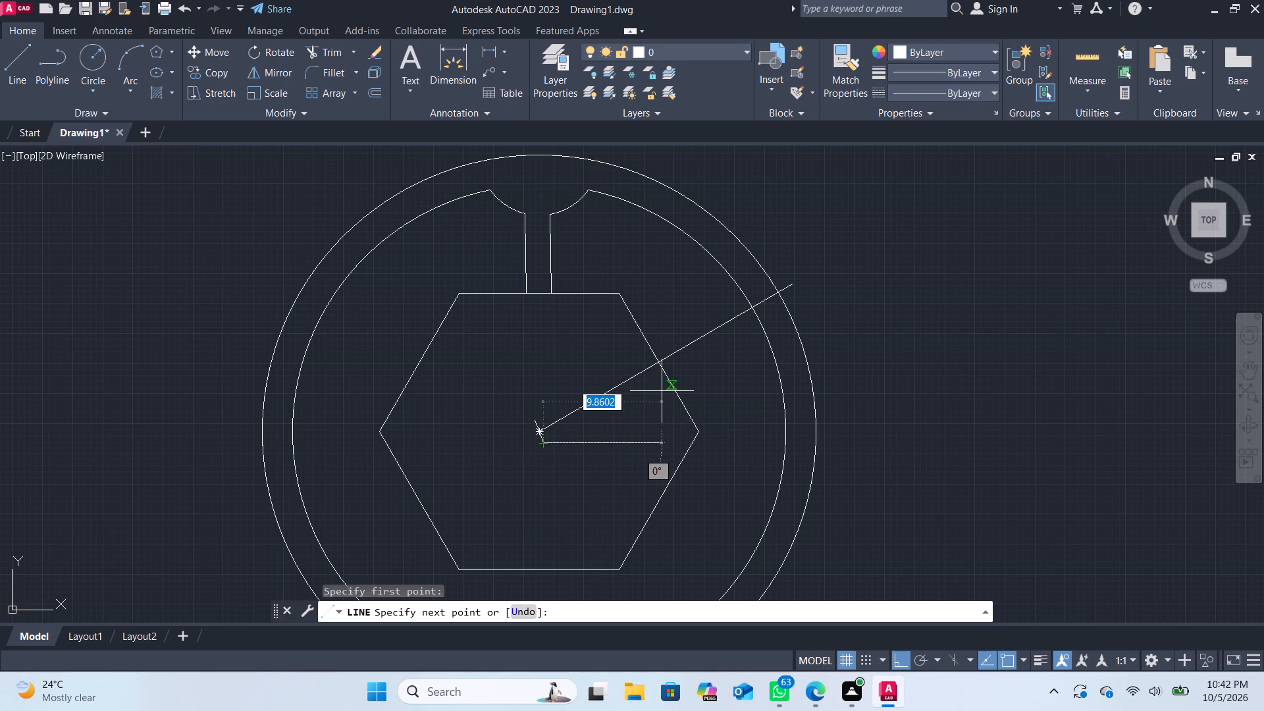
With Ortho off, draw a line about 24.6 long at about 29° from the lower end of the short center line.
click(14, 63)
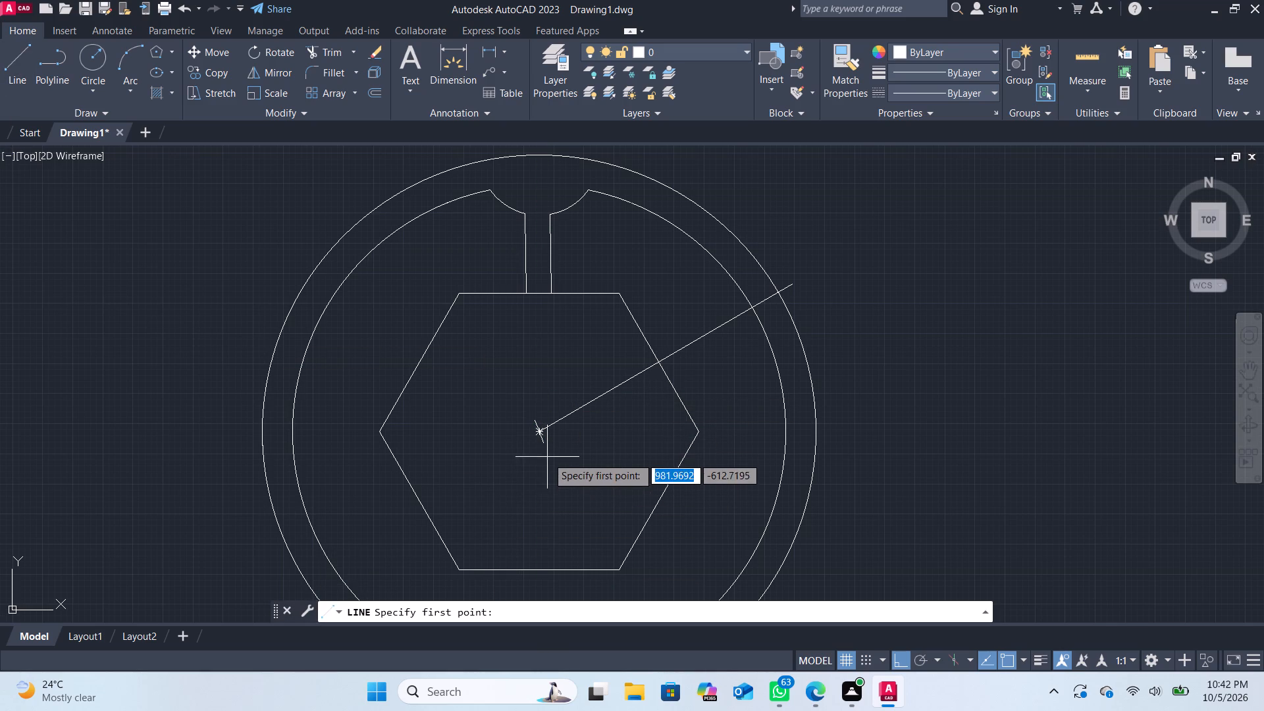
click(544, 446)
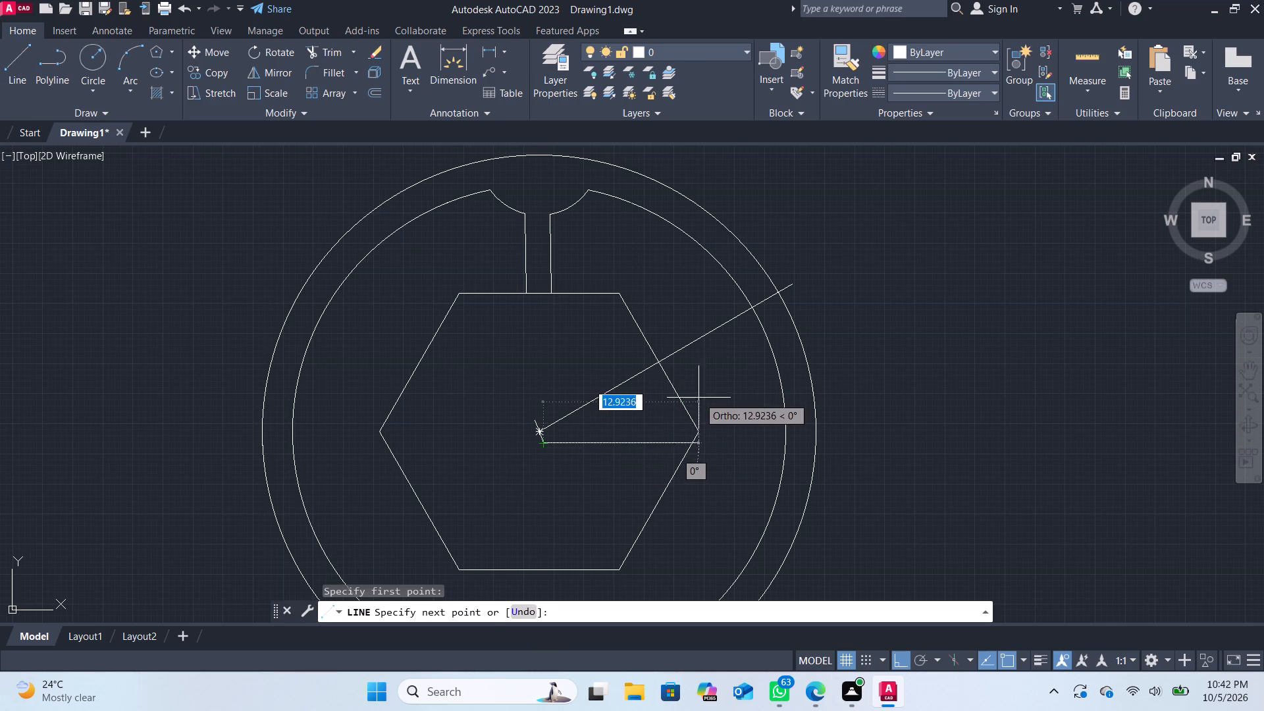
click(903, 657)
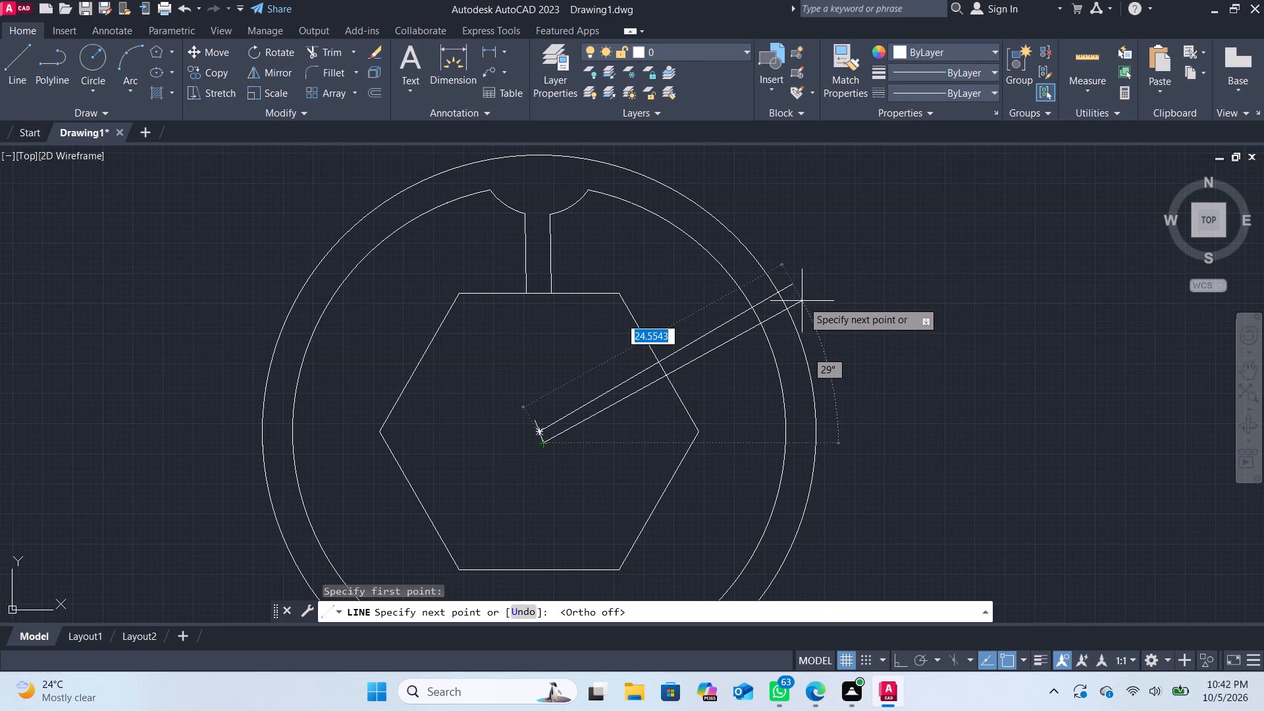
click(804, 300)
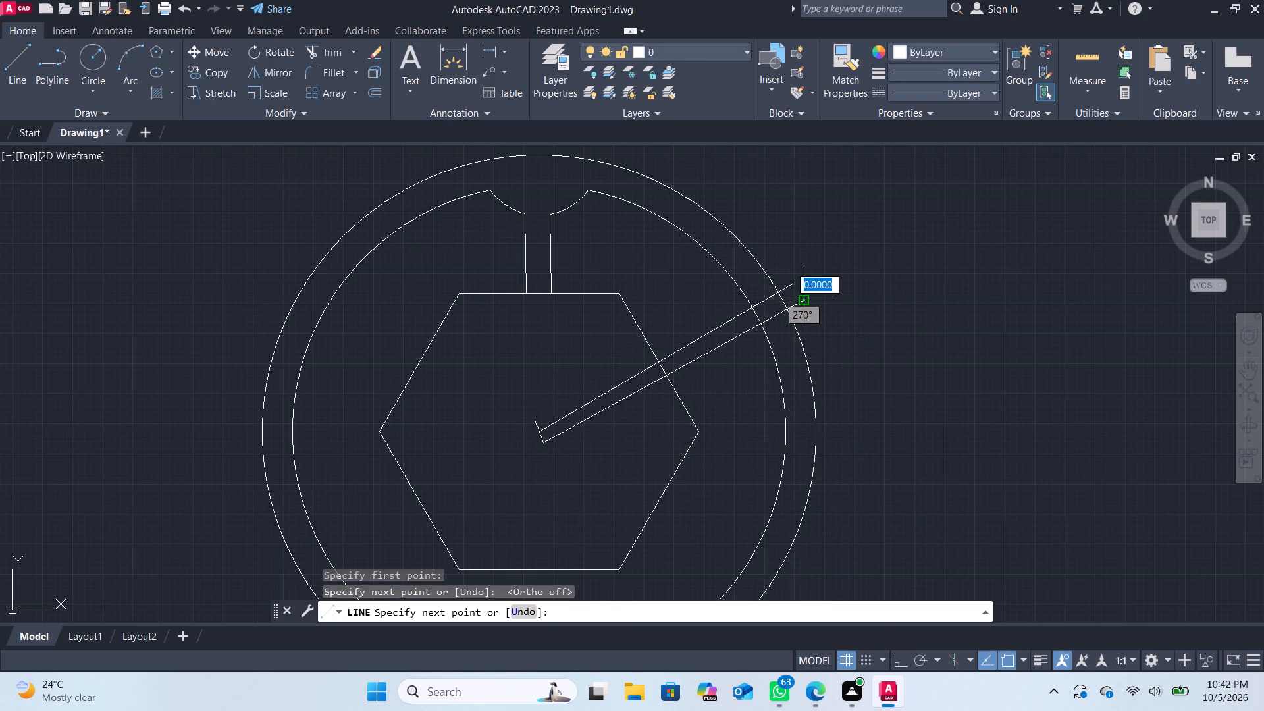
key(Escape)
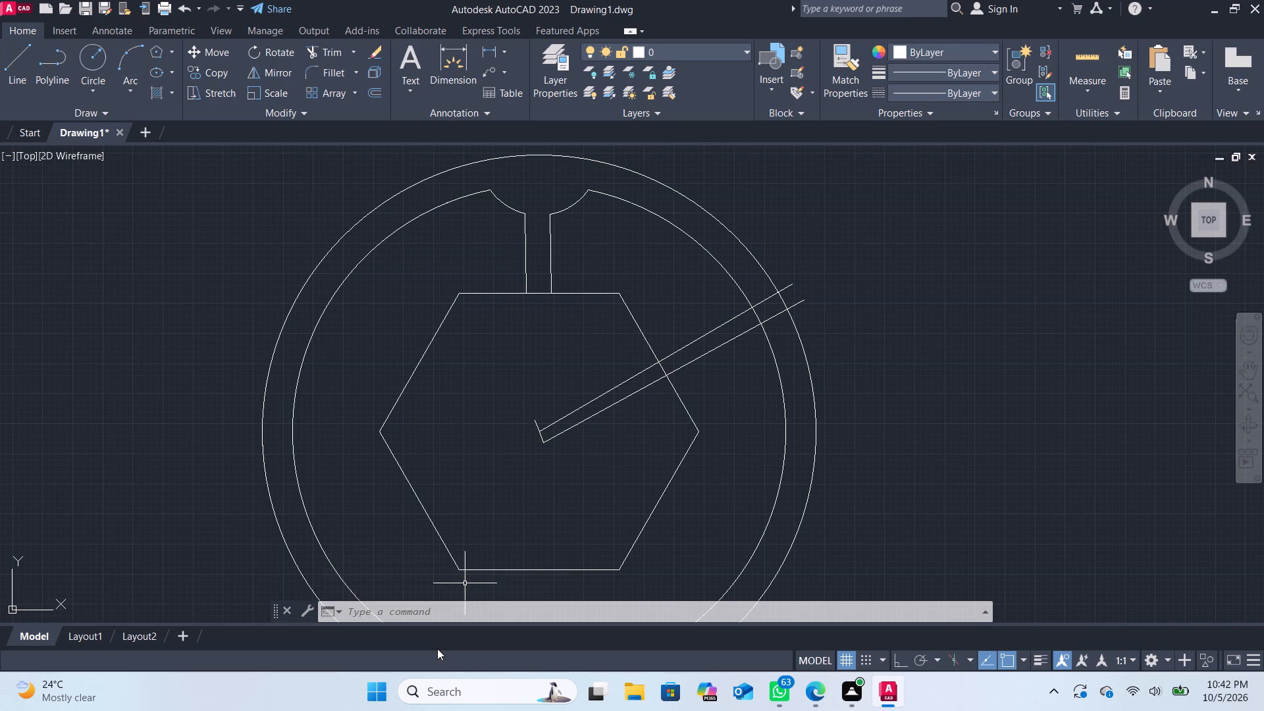
Trim away both angled lines completely, from inside the hexagon to beyond the outer circle.
click(24, 43)
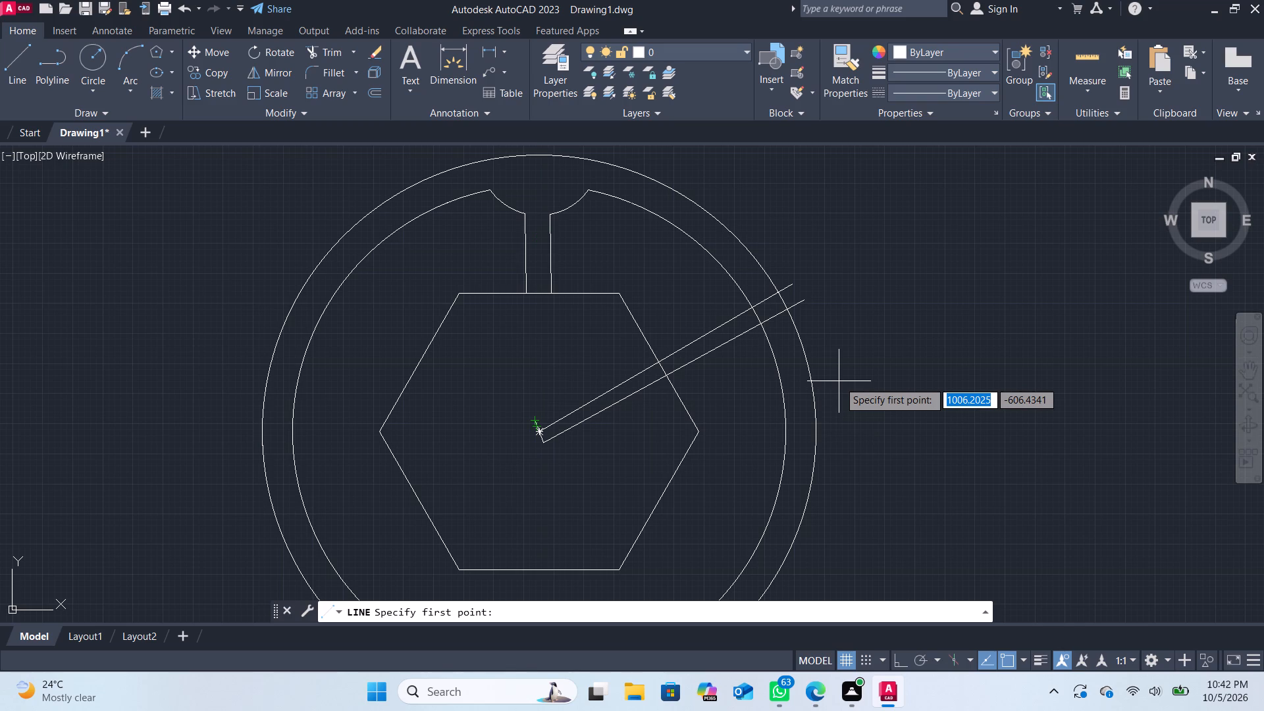
click(329, 51)
click(610, 433)
click(583, 388)
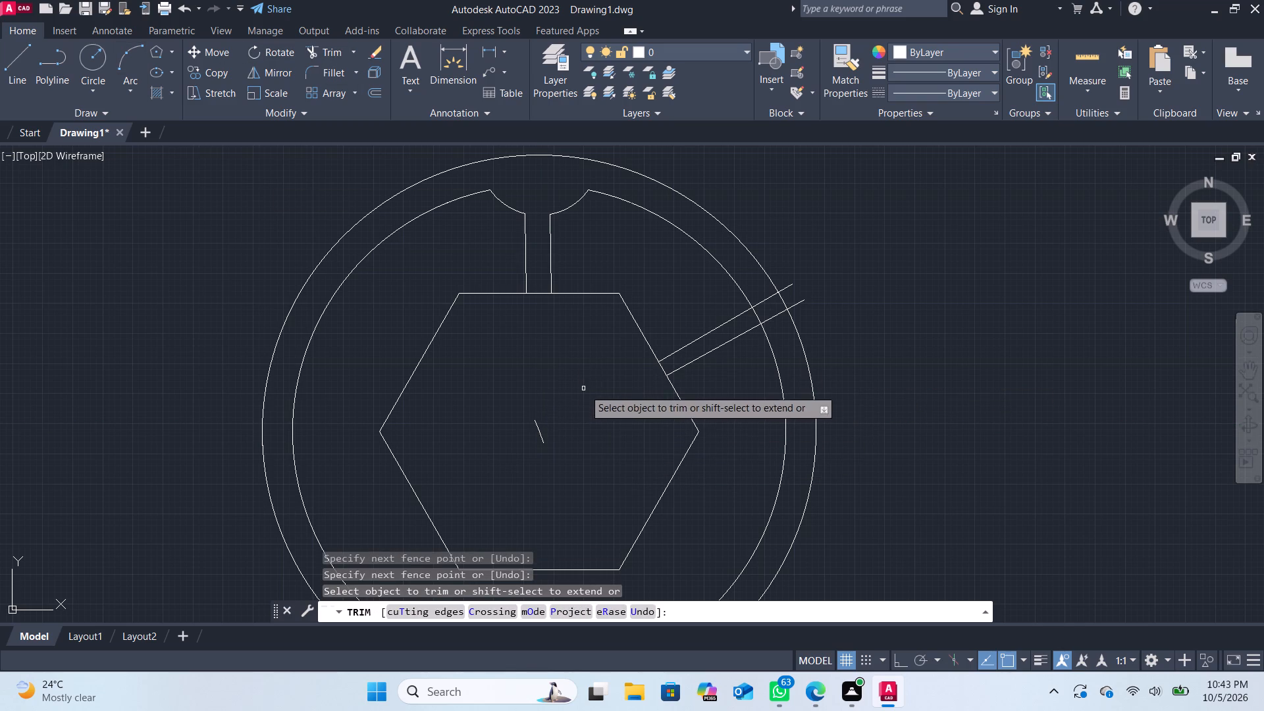
drag(744, 367, 675, 286)
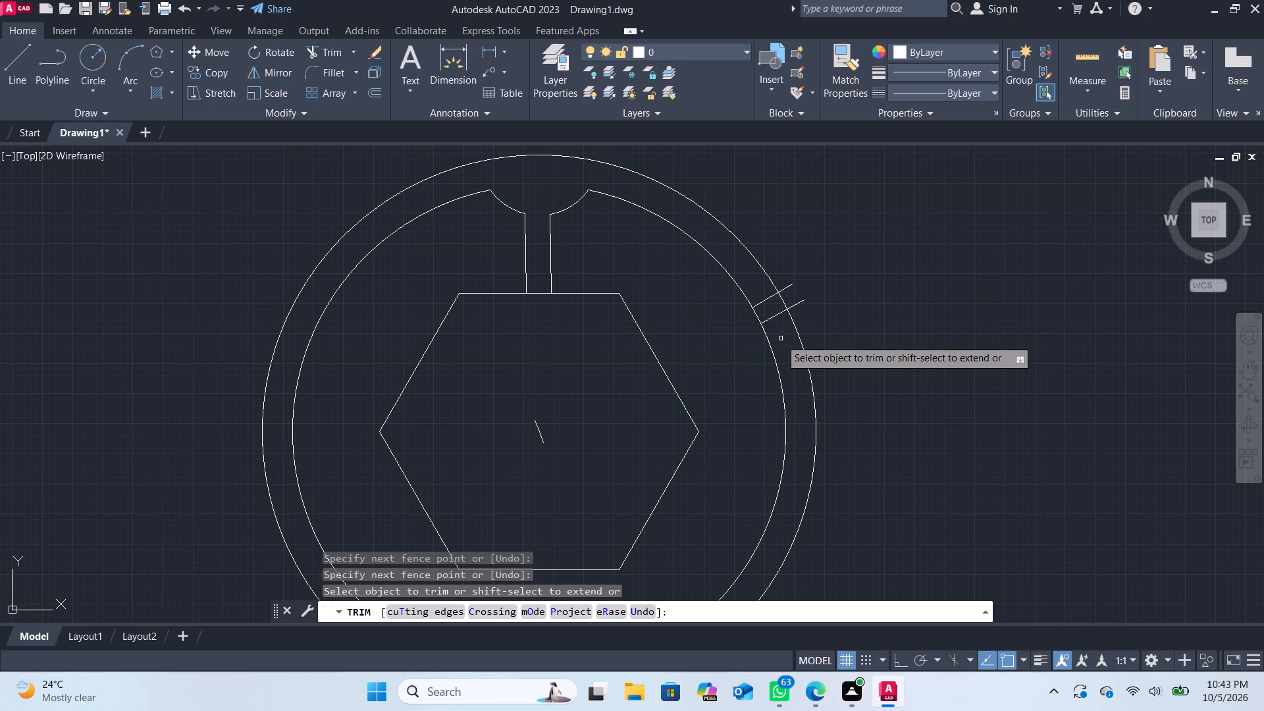
scroll(780, 339, up, 1)
drag(772, 316, 744, 266)
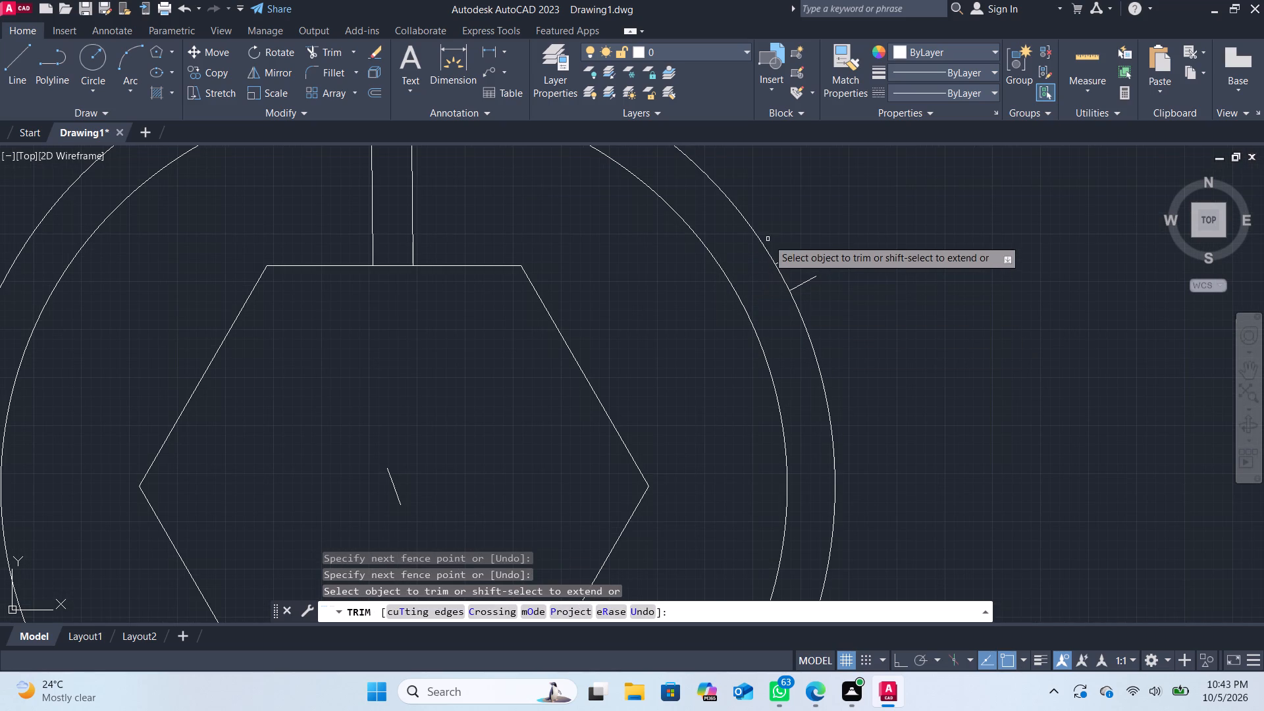
drag(787, 248, 844, 332)
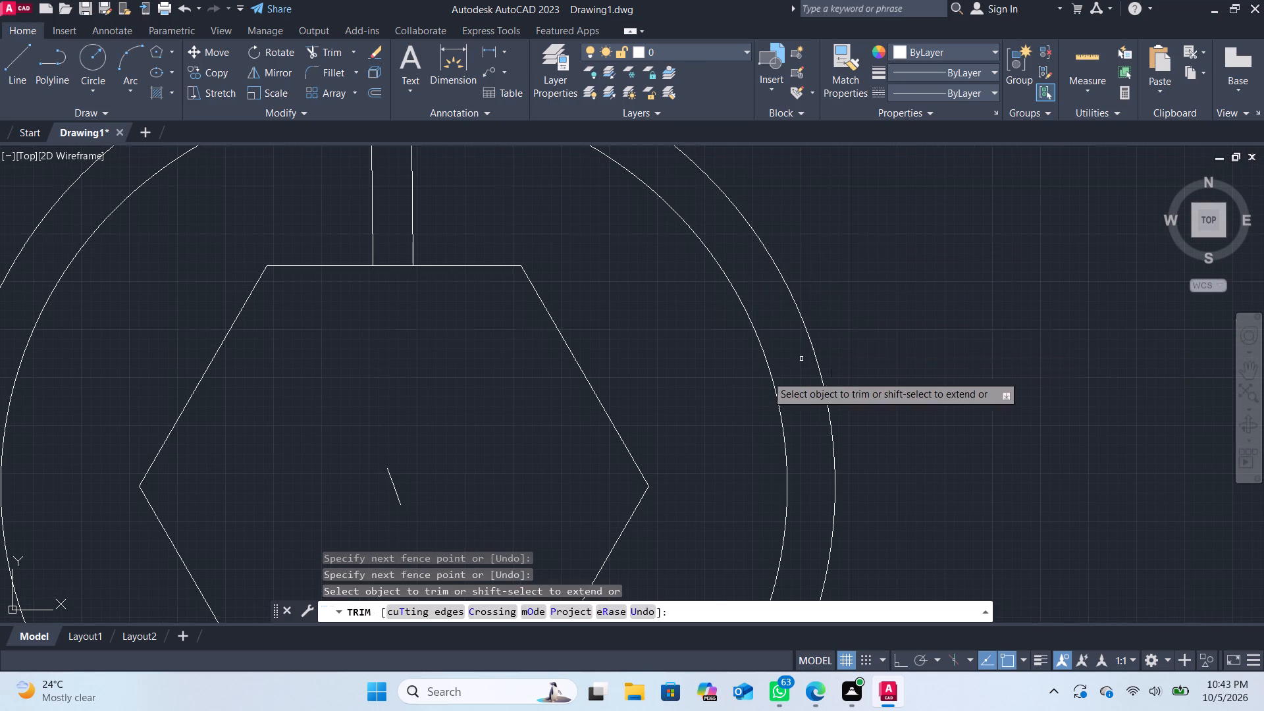
Remove the two short lines left at the circles' center.
scroll(751, 379, down, 2)
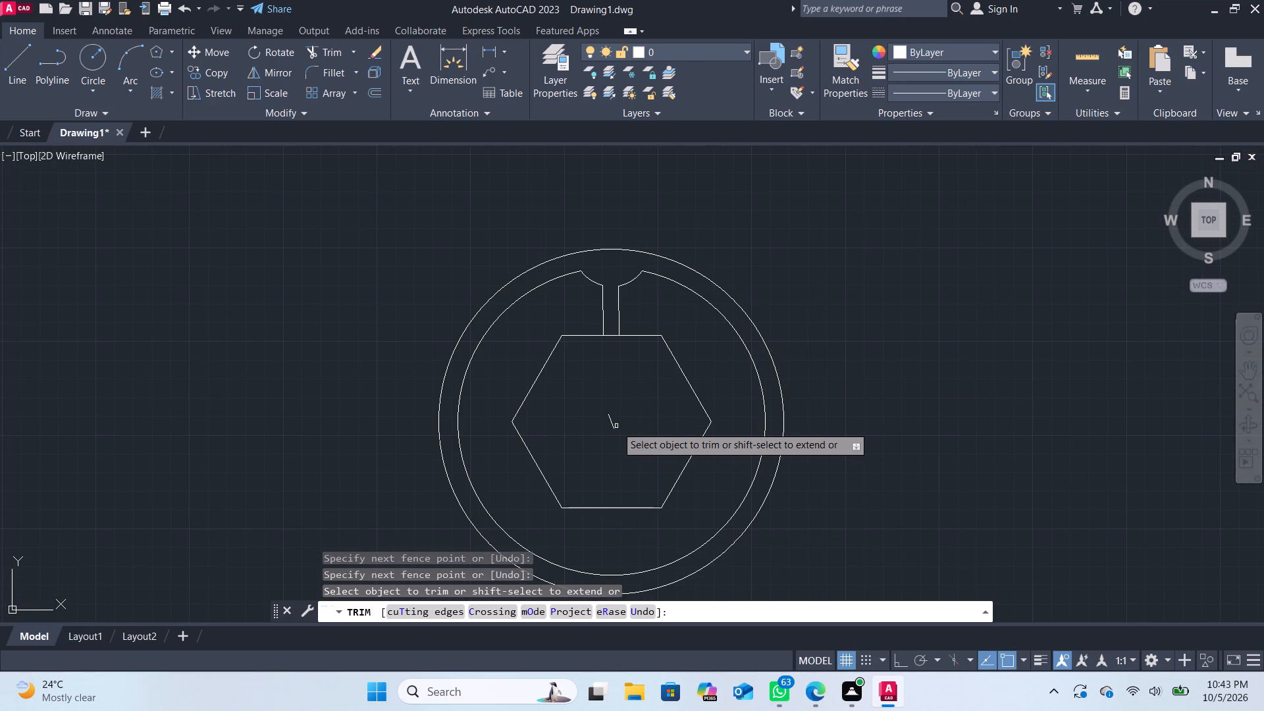
click(614, 426)
click(610, 420)
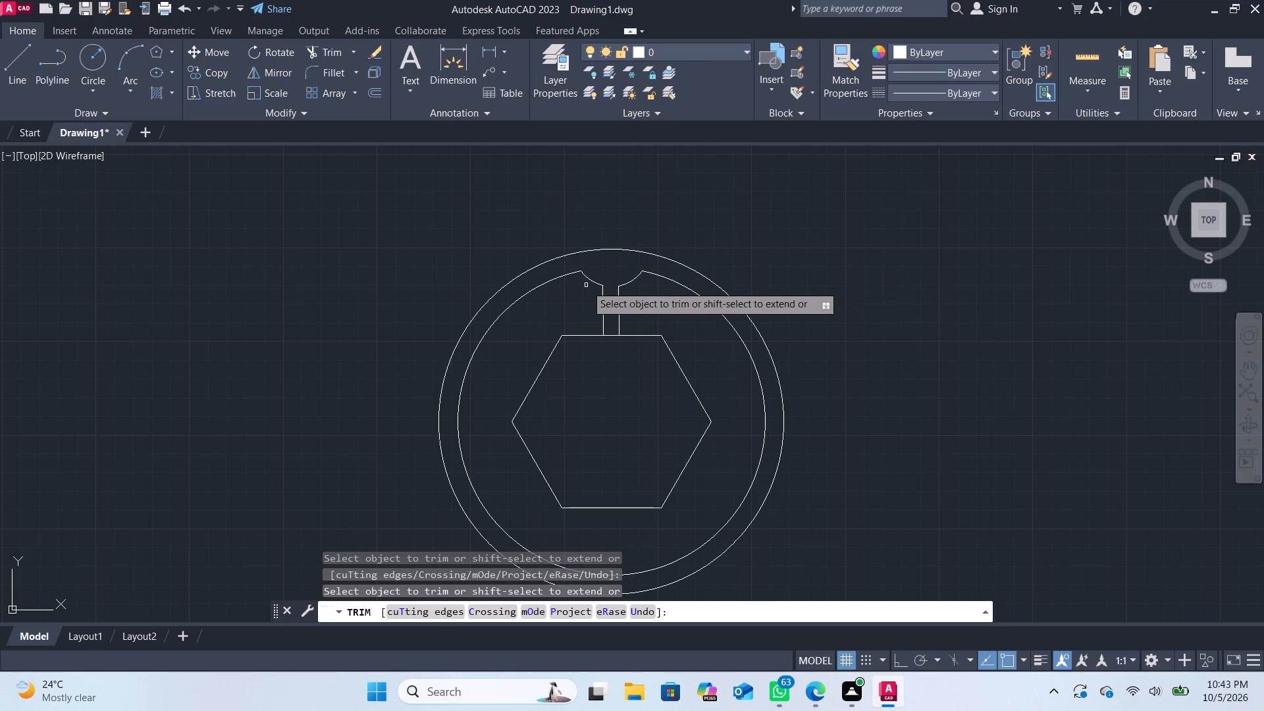
Polar-array the top slot's two lines and two arcs around the circles' center, with 6 items filling 360°.
click(350, 92)
click(353, 92)
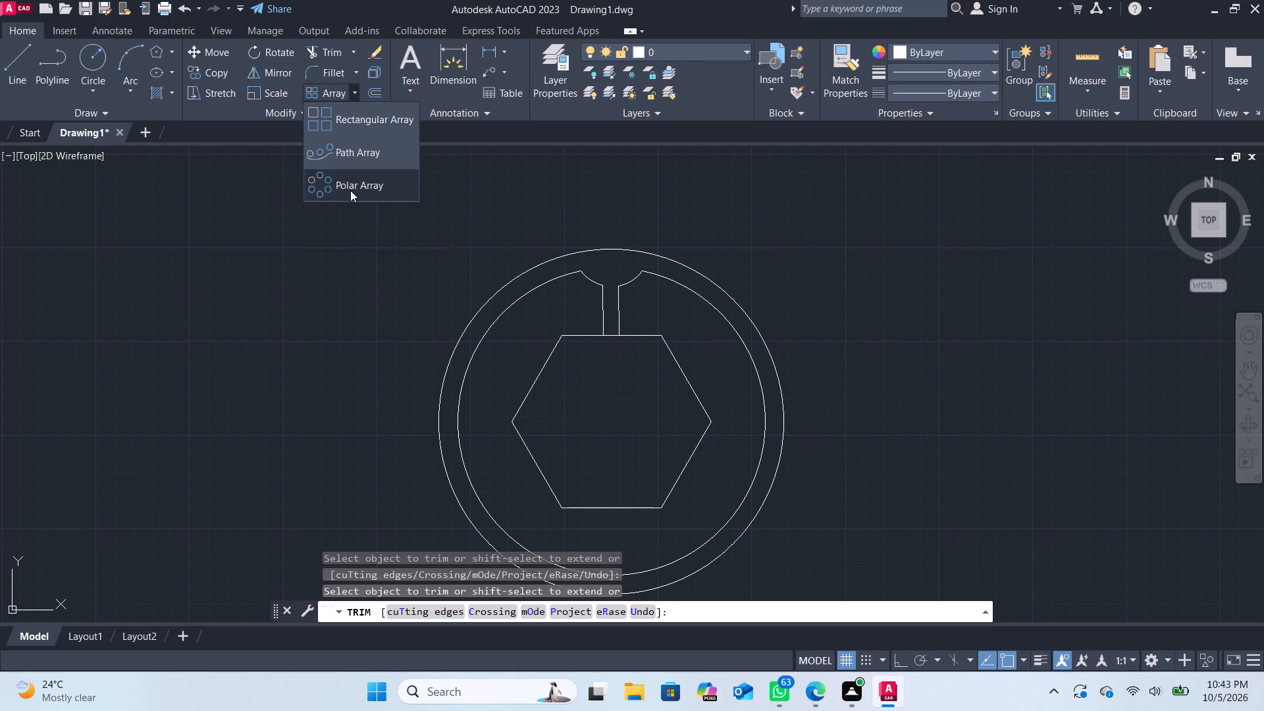
click(350, 190)
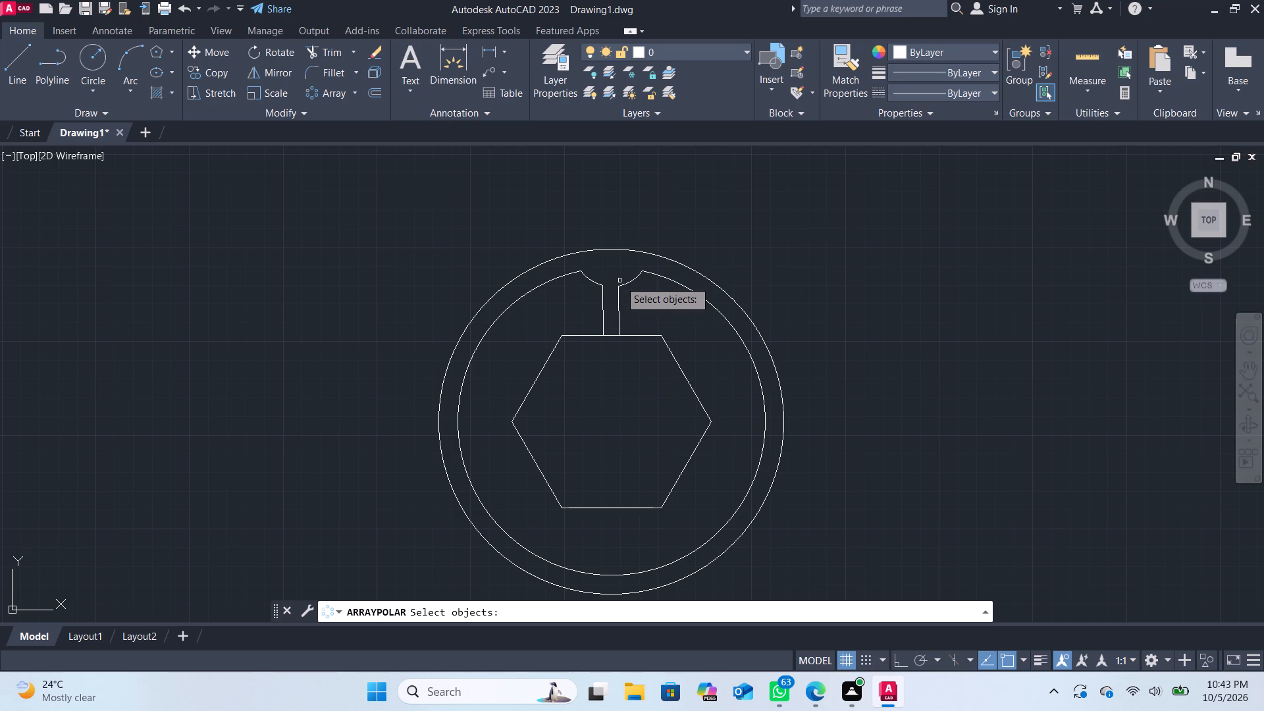
click(627, 282)
click(621, 301)
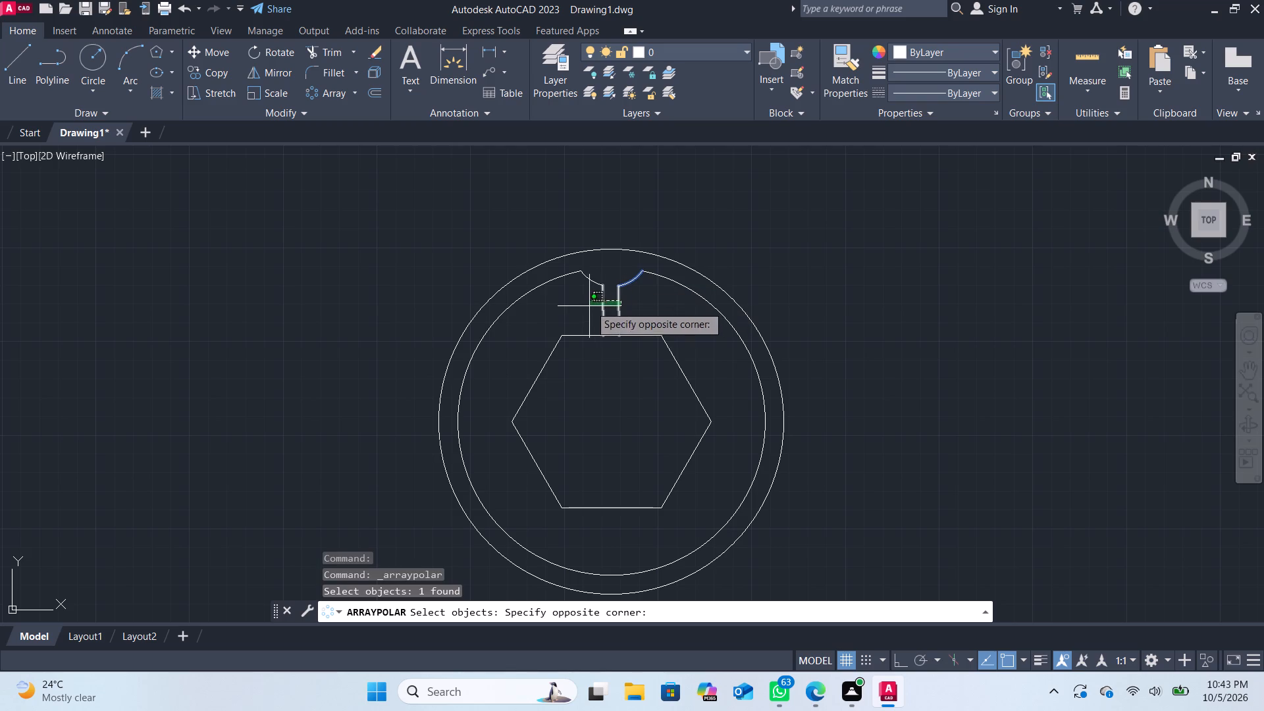
click(596, 298)
click(599, 285)
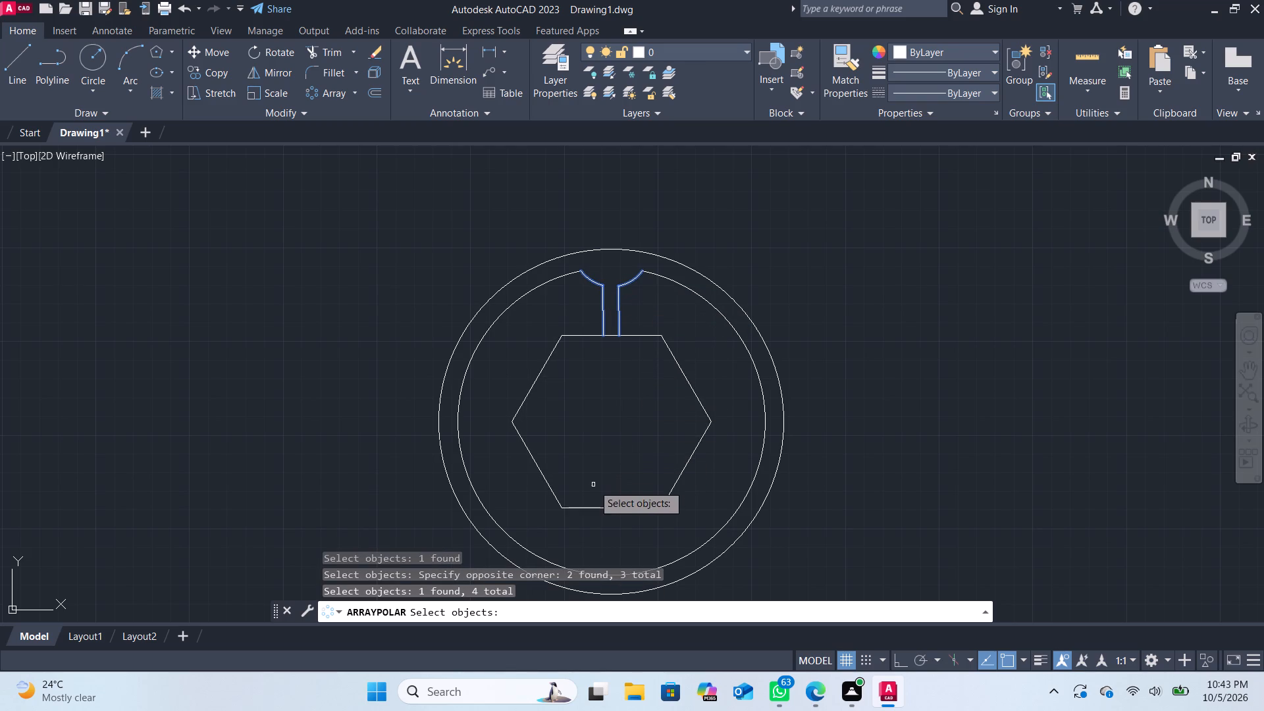
key(Return)
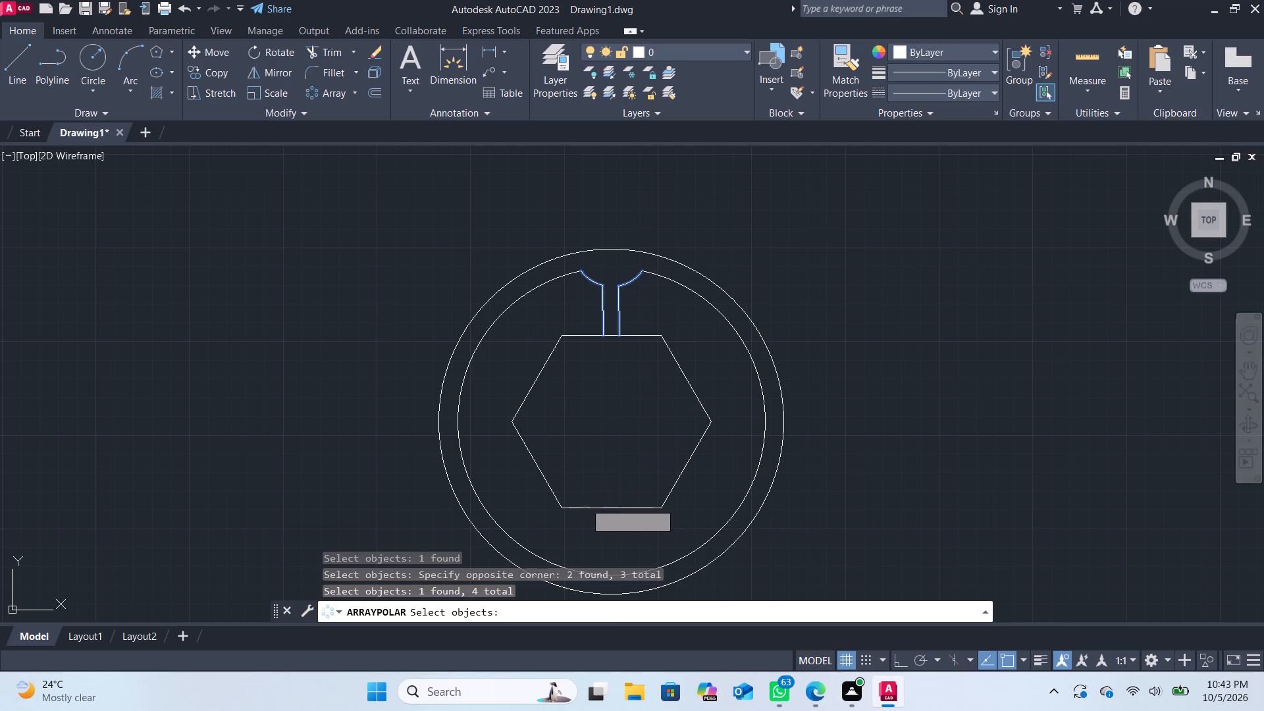
click(608, 423)
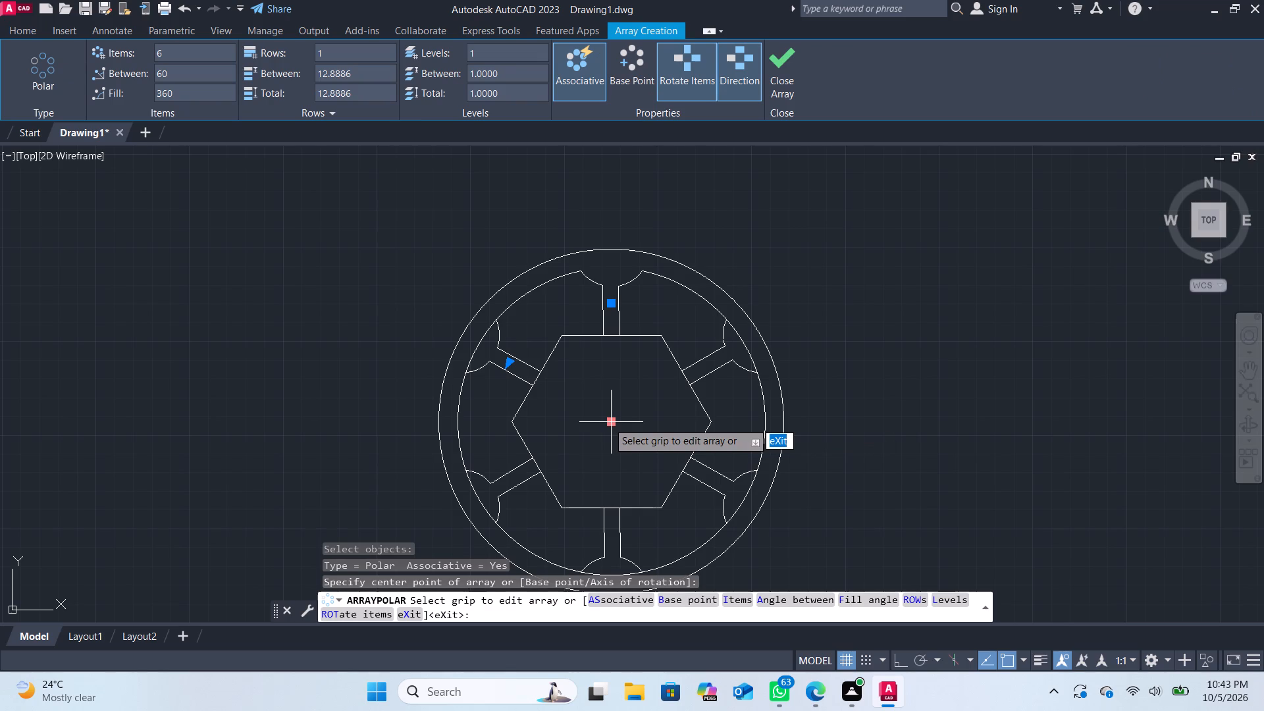
key(Return)
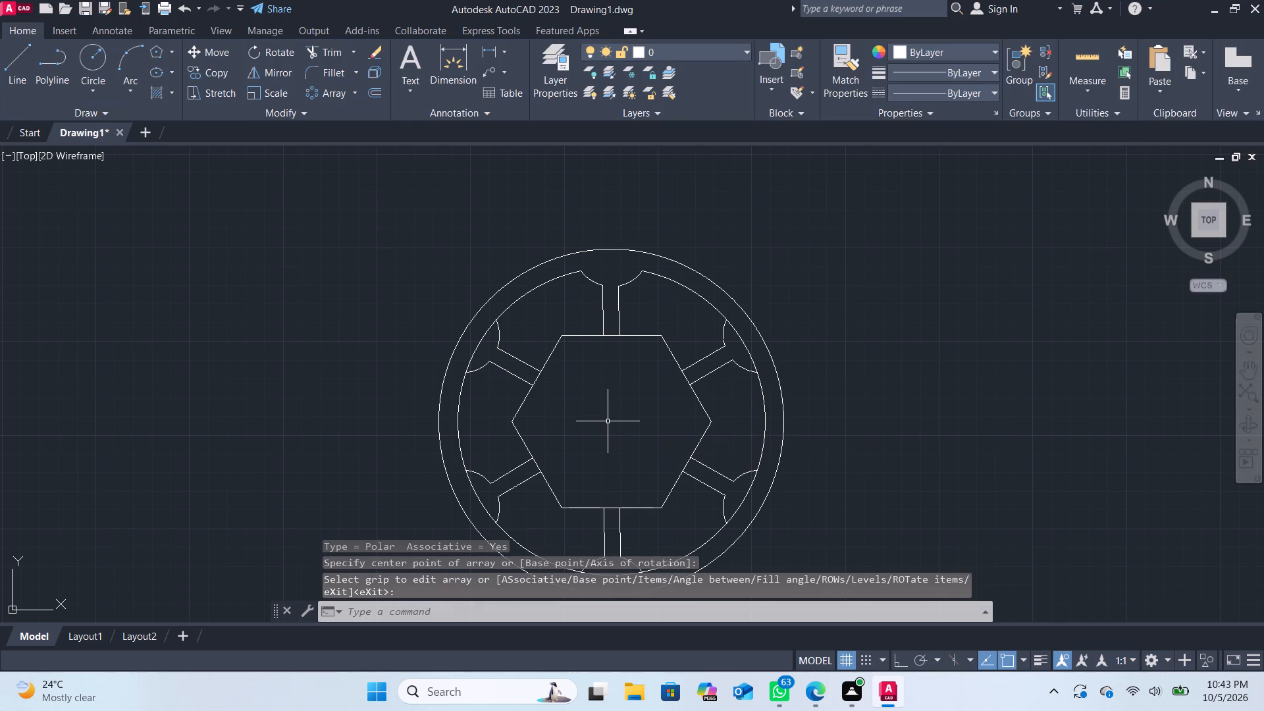
Trim the inner circle's segments across the mouths of the five arrayed slots.
scroll(608, 421, down, 1)
scroll(607, 421, up, 1)
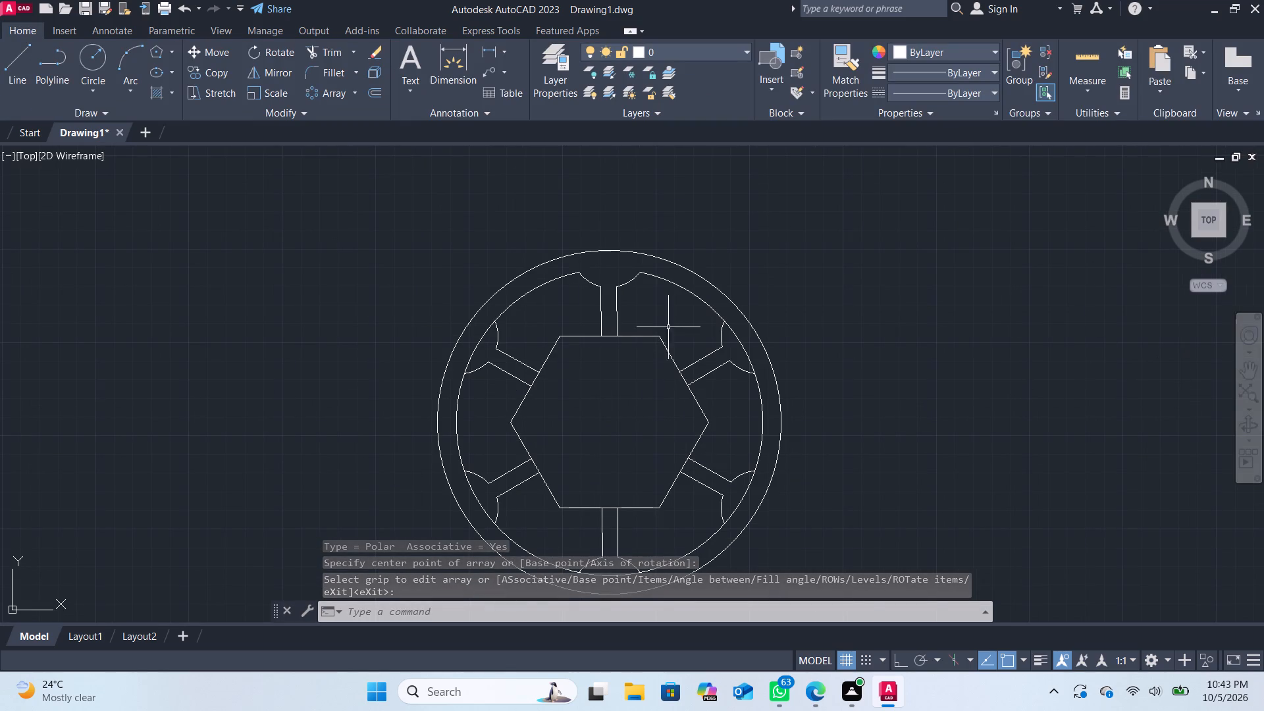
click(330, 56)
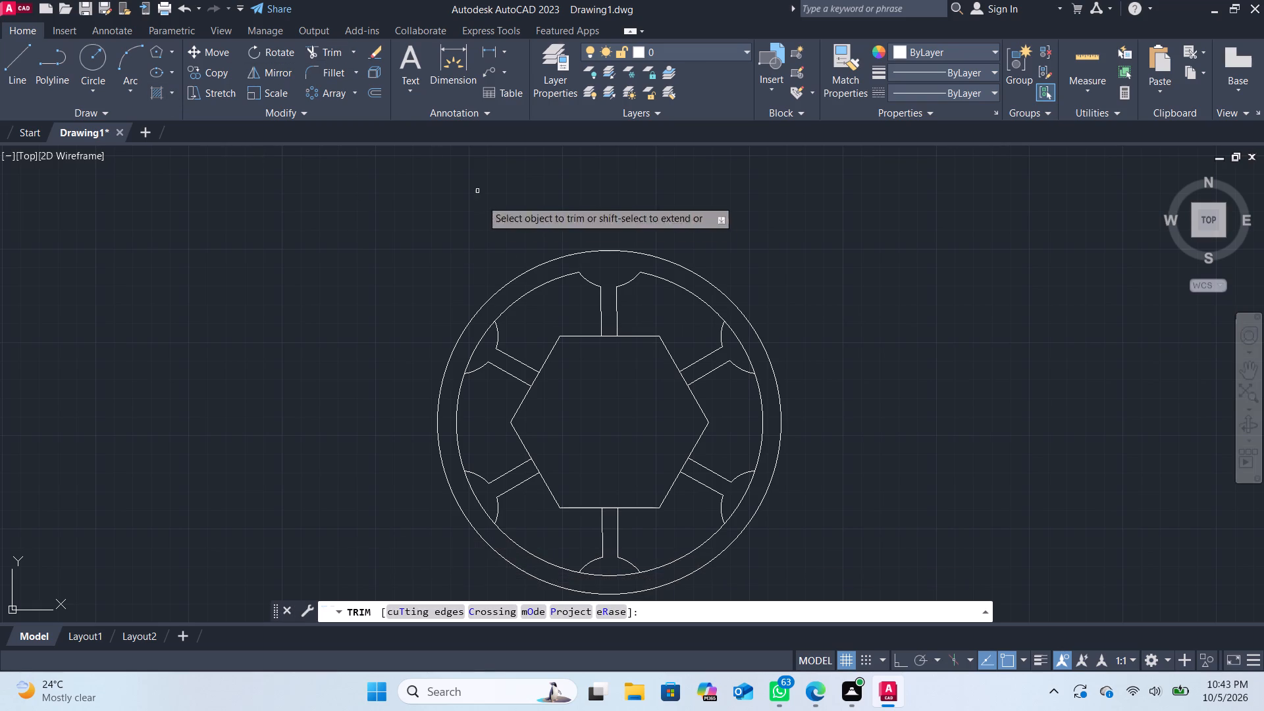
click(479, 346)
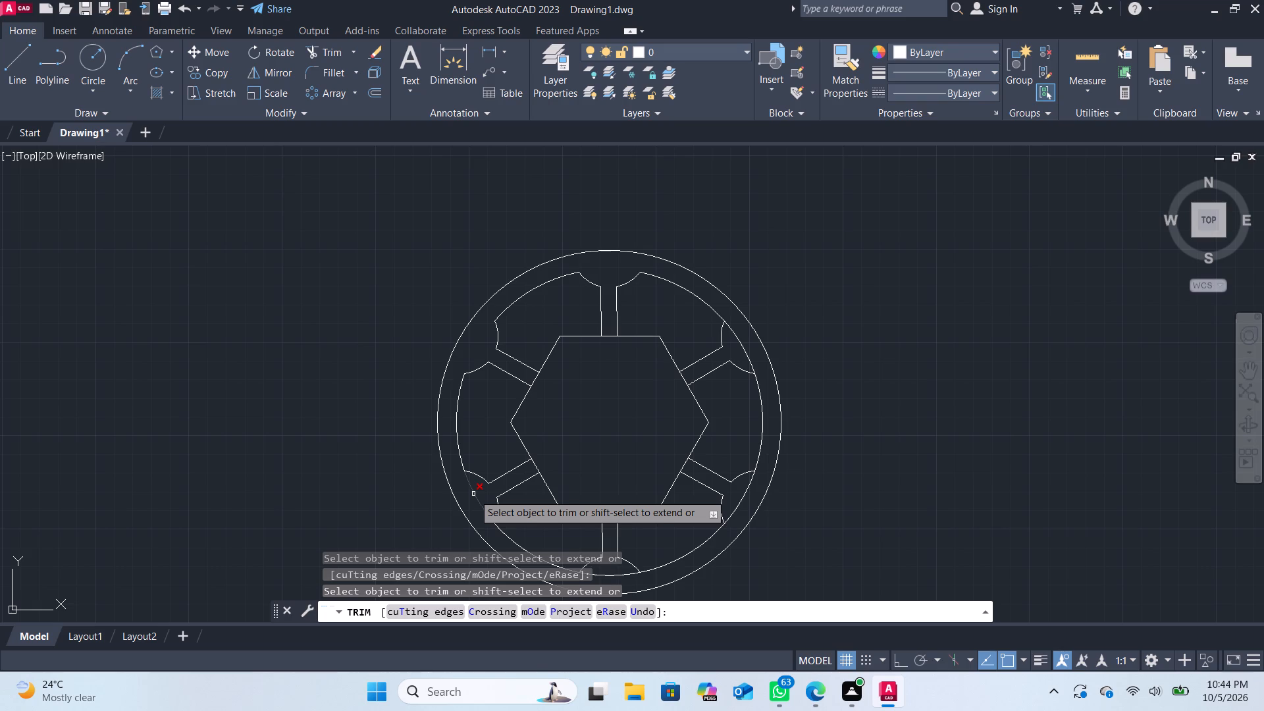
click(623, 575)
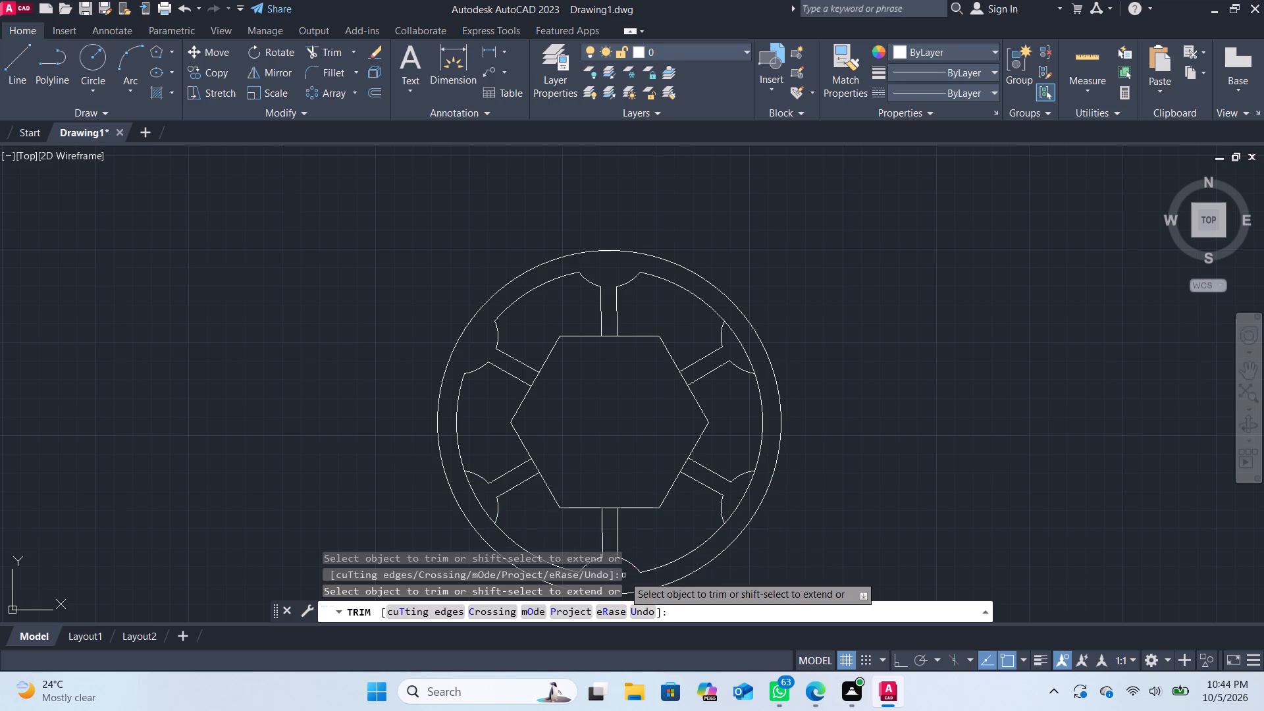
click(740, 504)
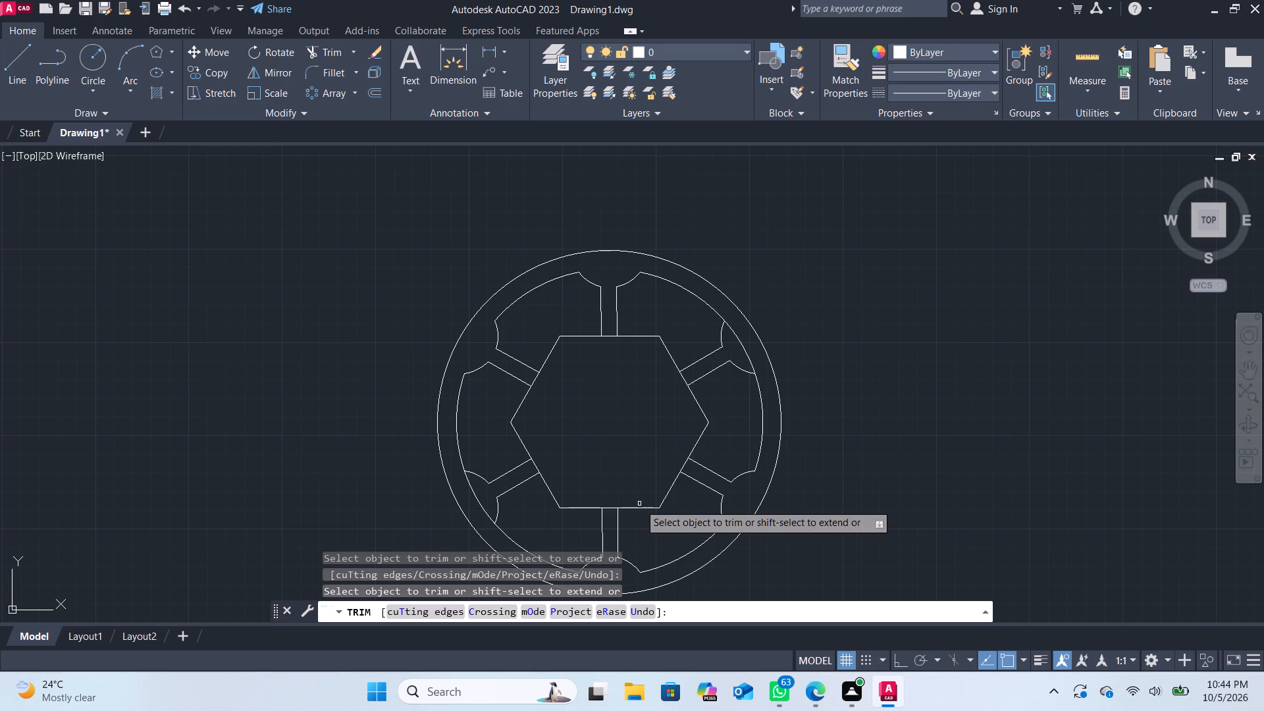
click(741, 343)
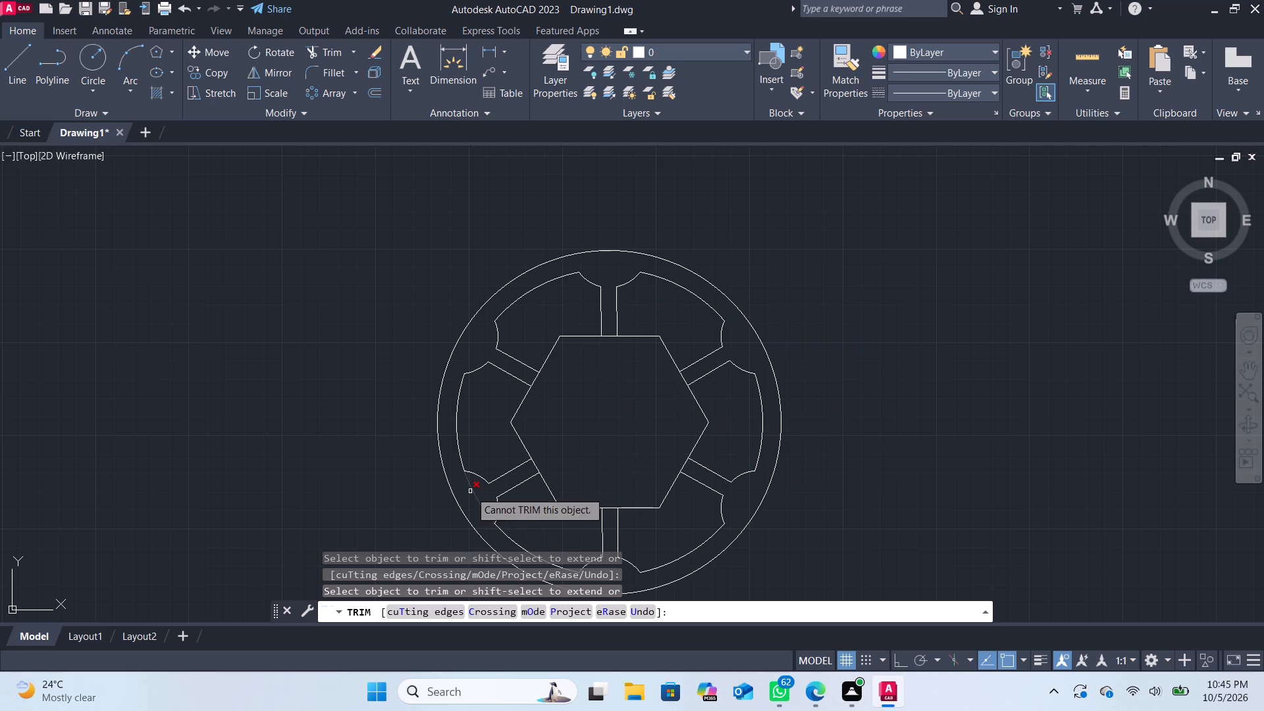
click(477, 494)
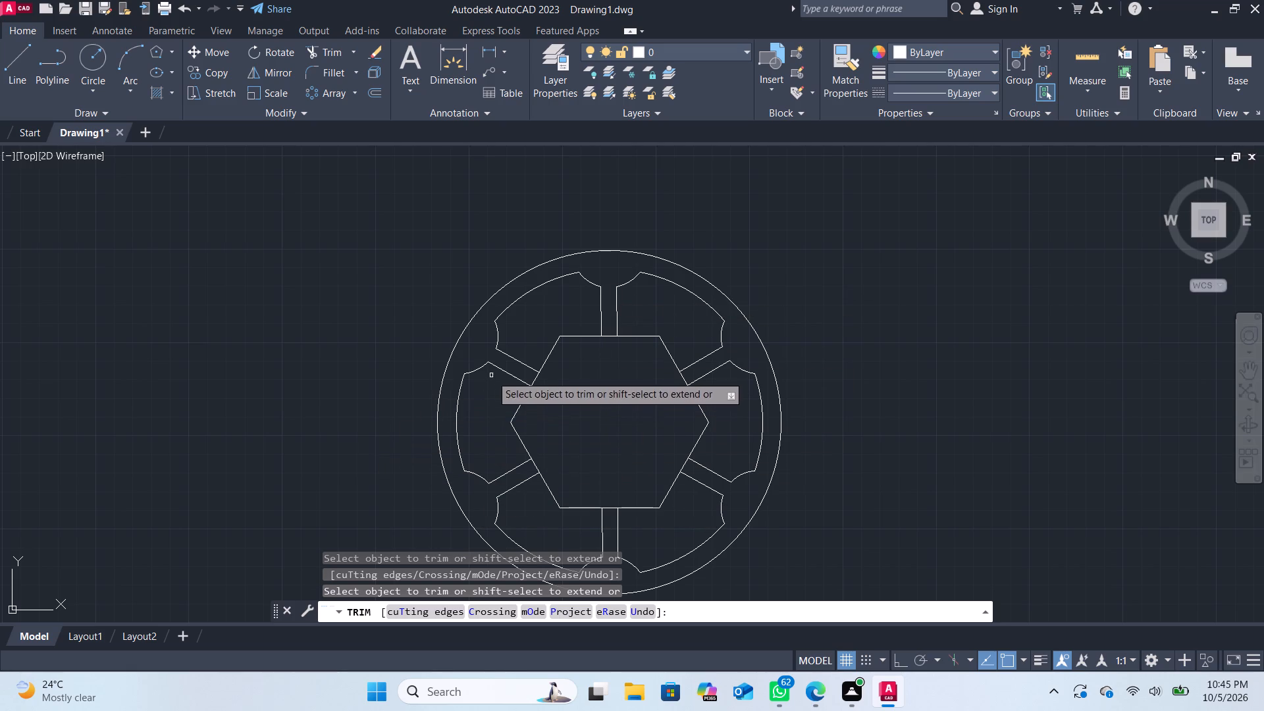
scroll(592, 545, down, 1)
scroll(646, 529, up, 1)
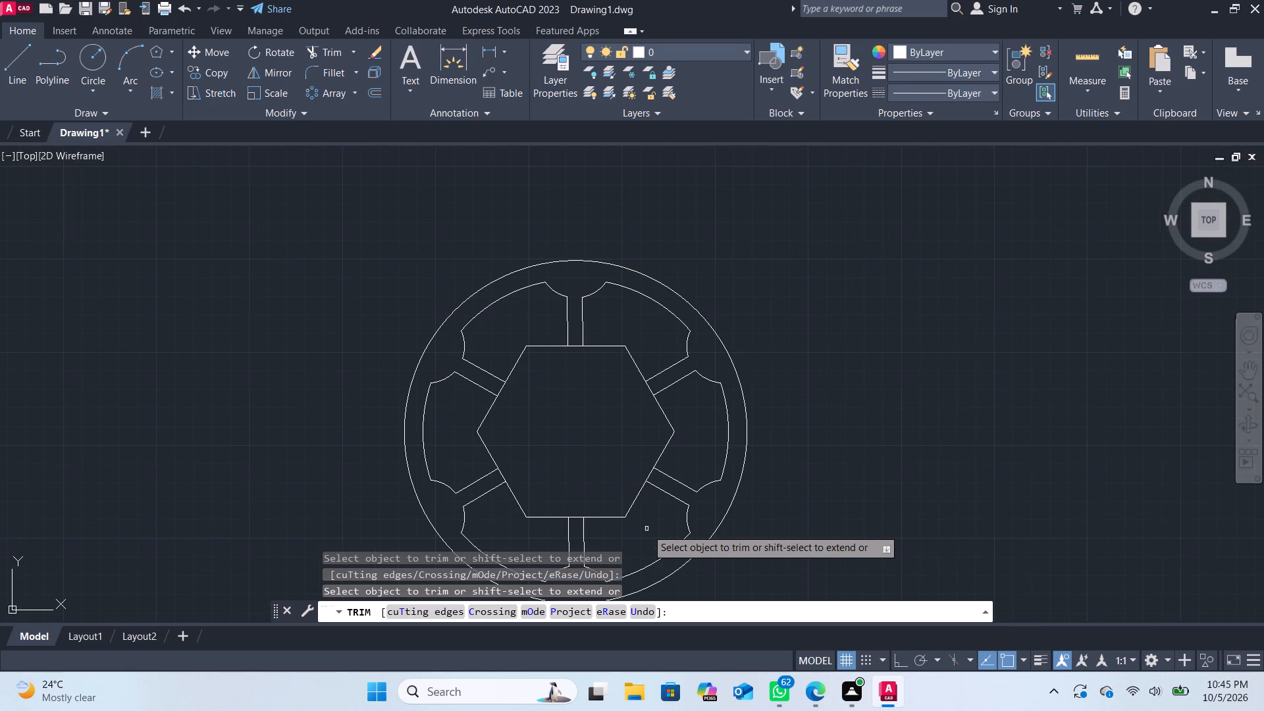
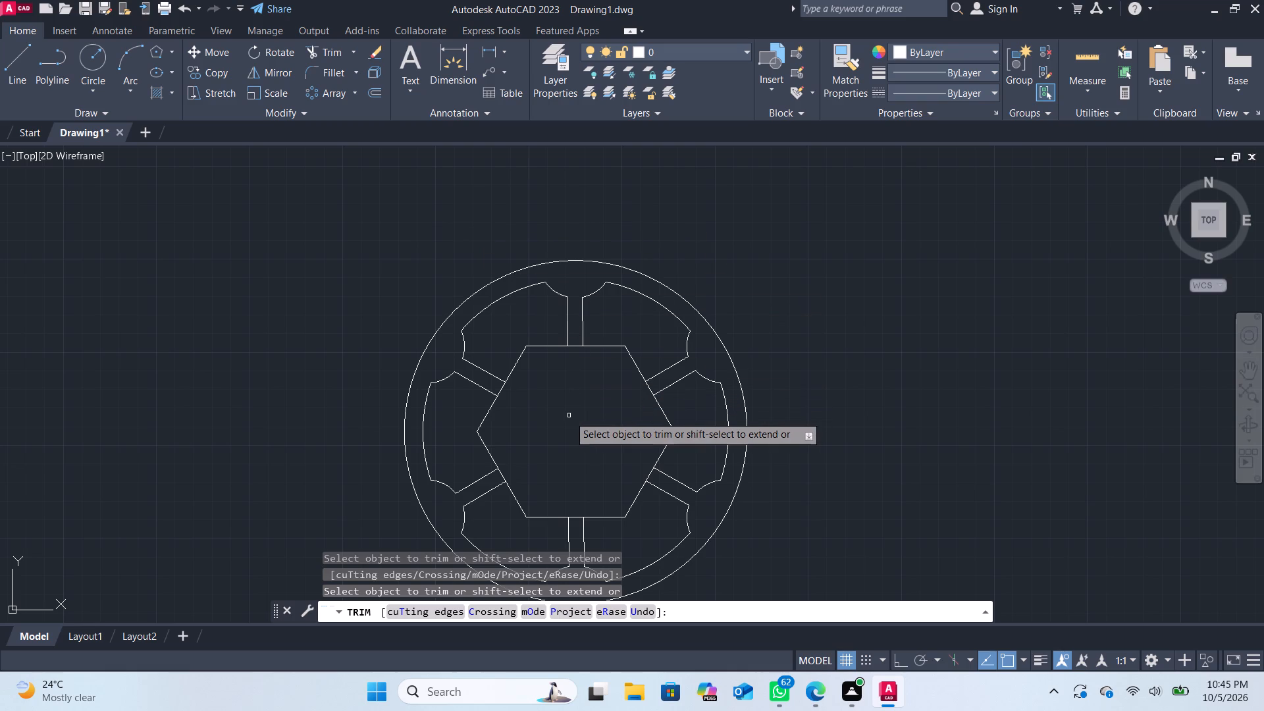
Trim the hexagon's edge segments across the inner ends of all six slots.
click(572, 348)
click(501, 389)
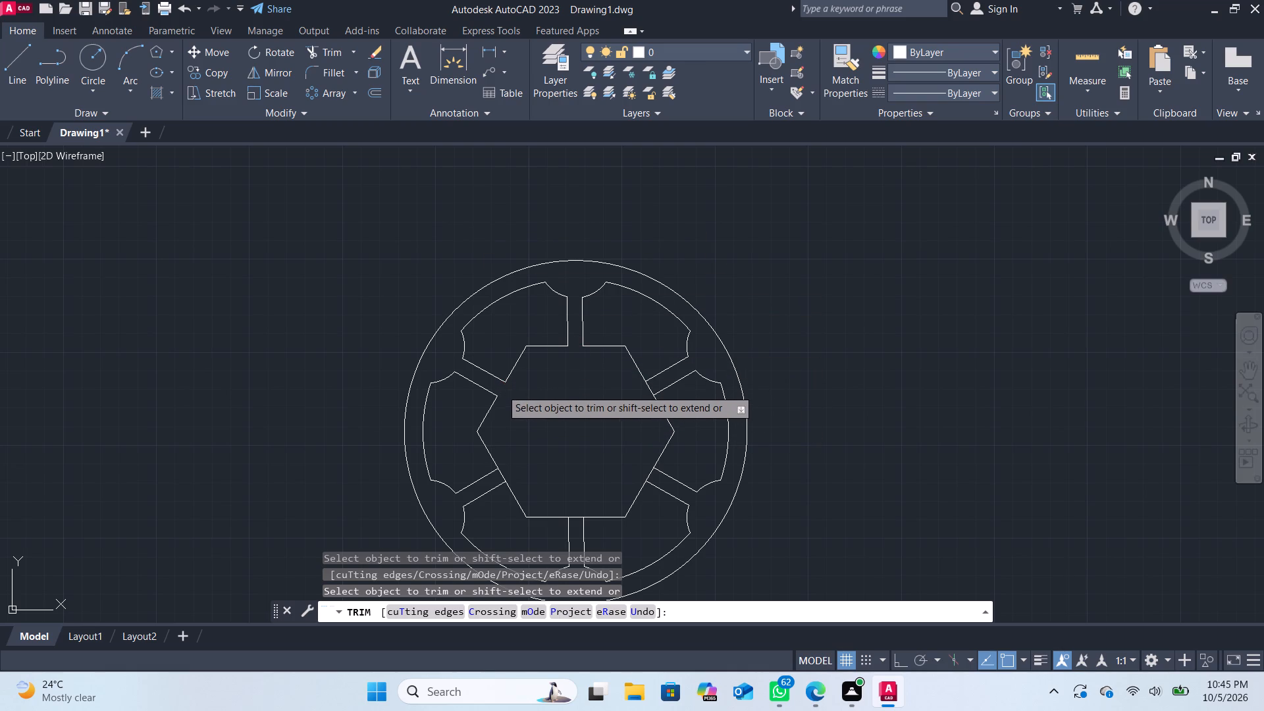
click(502, 478)
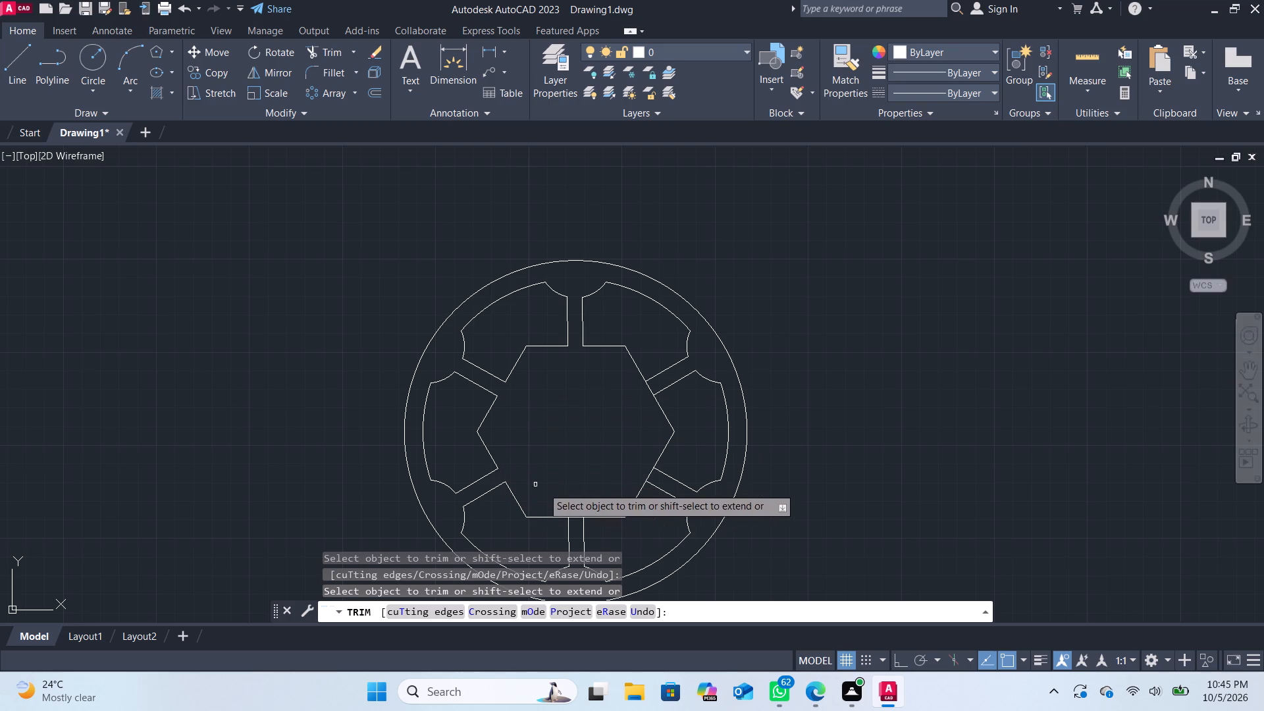
click(576, 519)
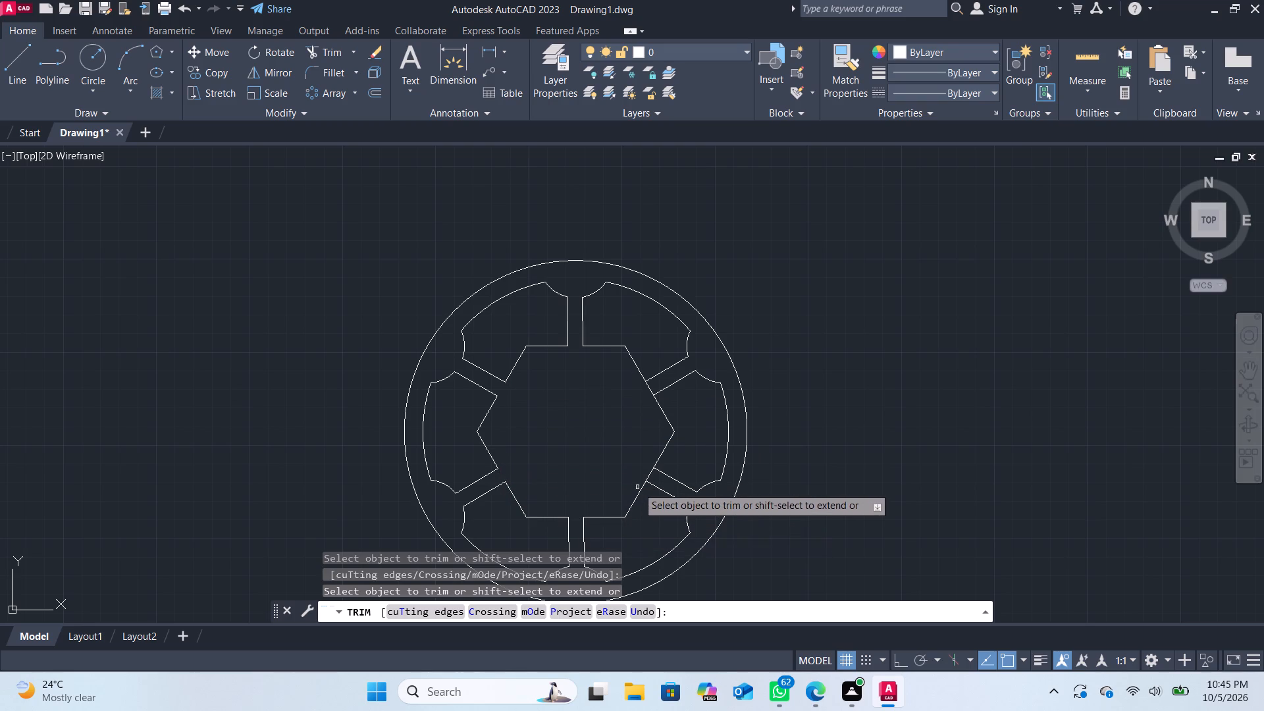
click(650, 479)
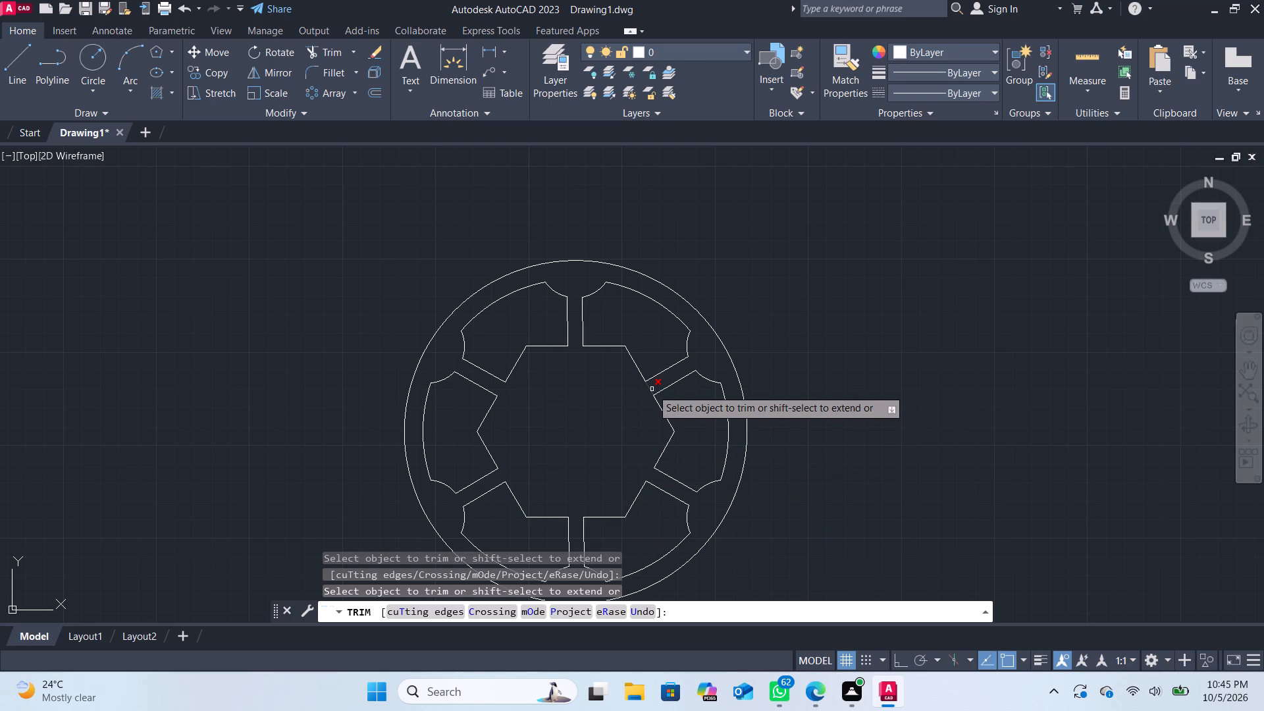
click(652, 389)
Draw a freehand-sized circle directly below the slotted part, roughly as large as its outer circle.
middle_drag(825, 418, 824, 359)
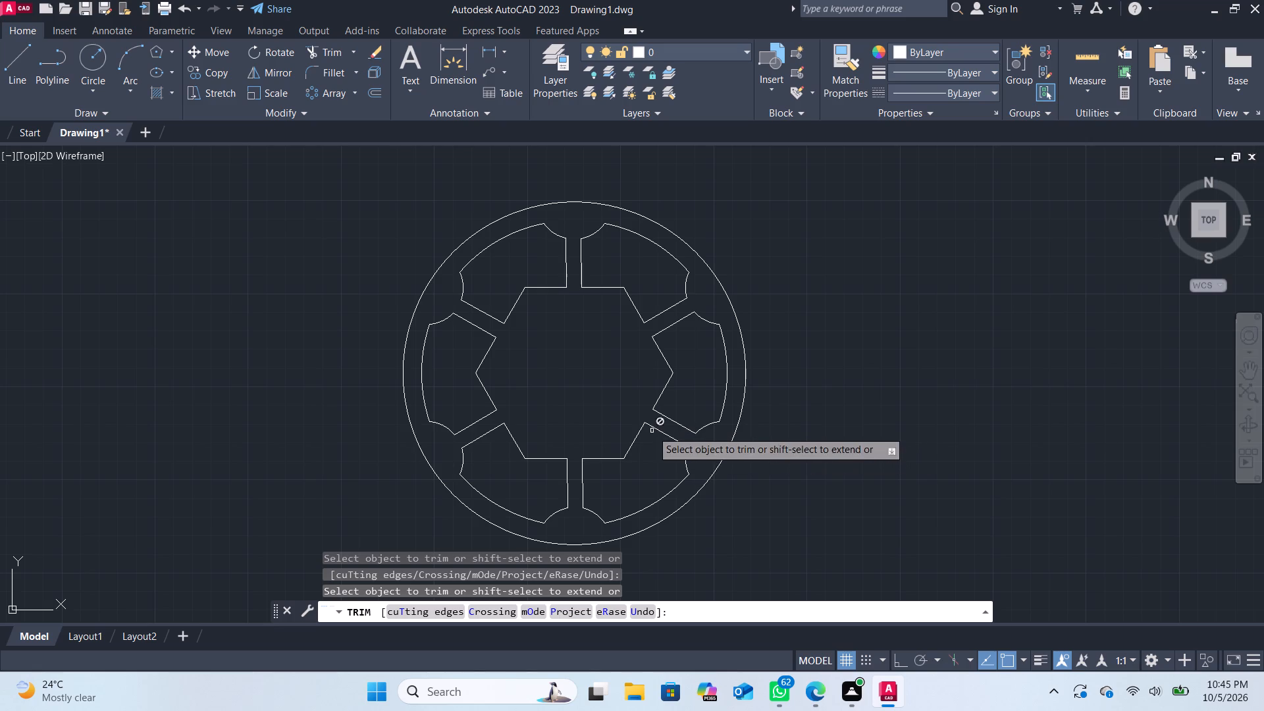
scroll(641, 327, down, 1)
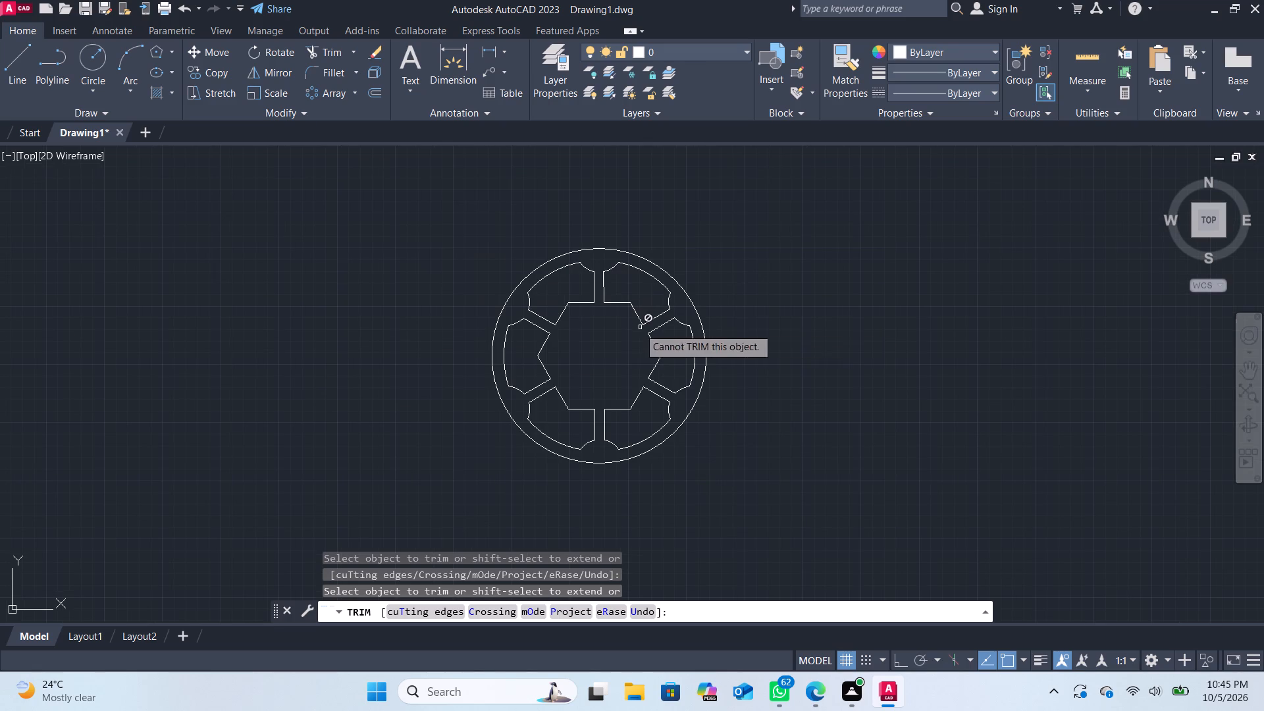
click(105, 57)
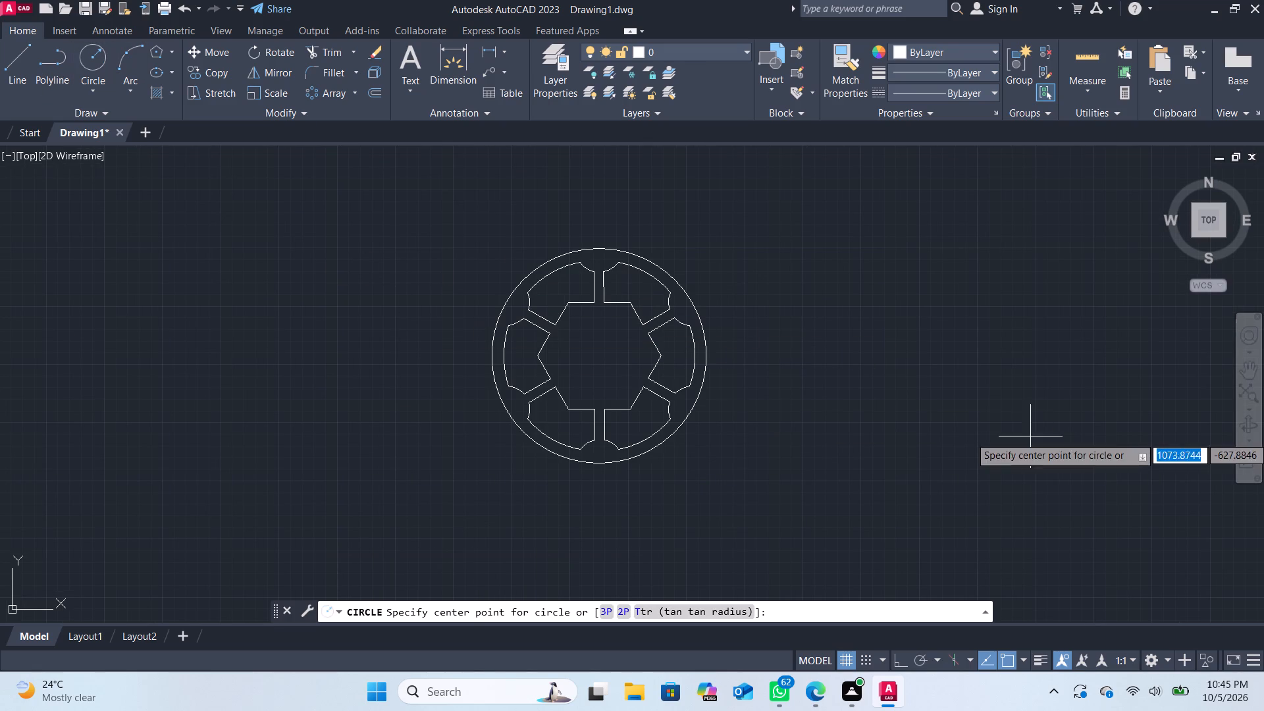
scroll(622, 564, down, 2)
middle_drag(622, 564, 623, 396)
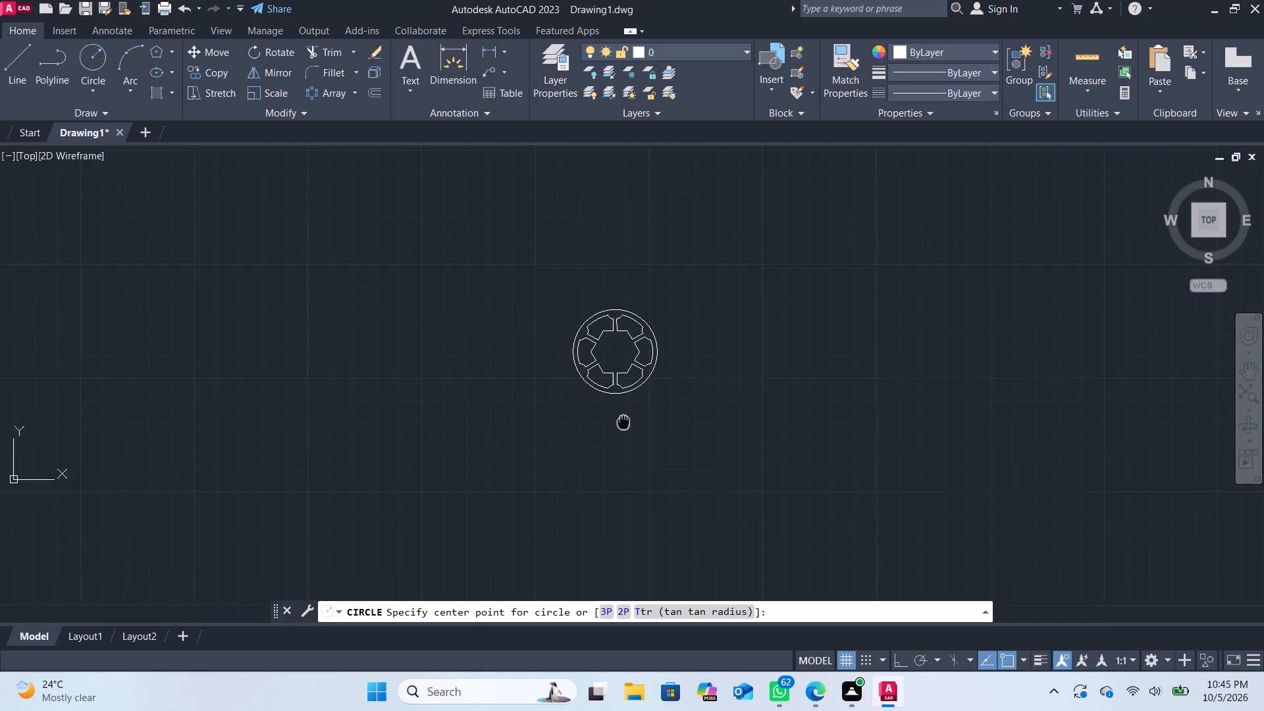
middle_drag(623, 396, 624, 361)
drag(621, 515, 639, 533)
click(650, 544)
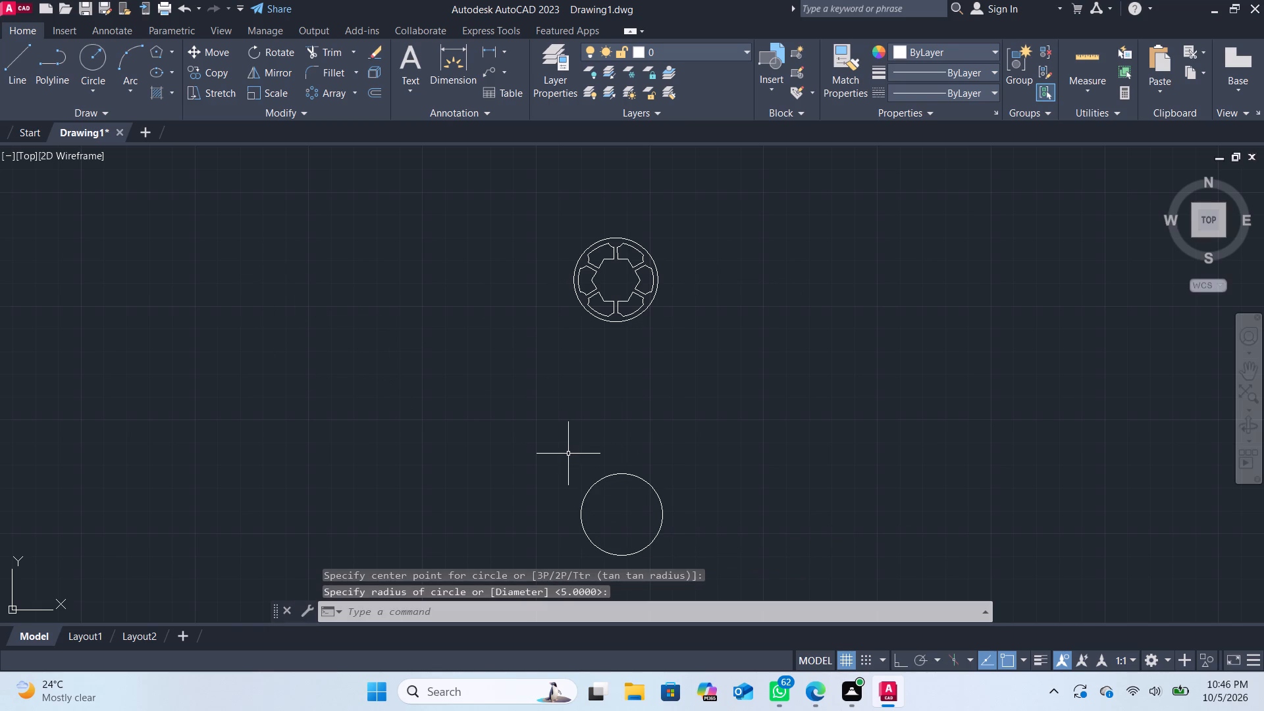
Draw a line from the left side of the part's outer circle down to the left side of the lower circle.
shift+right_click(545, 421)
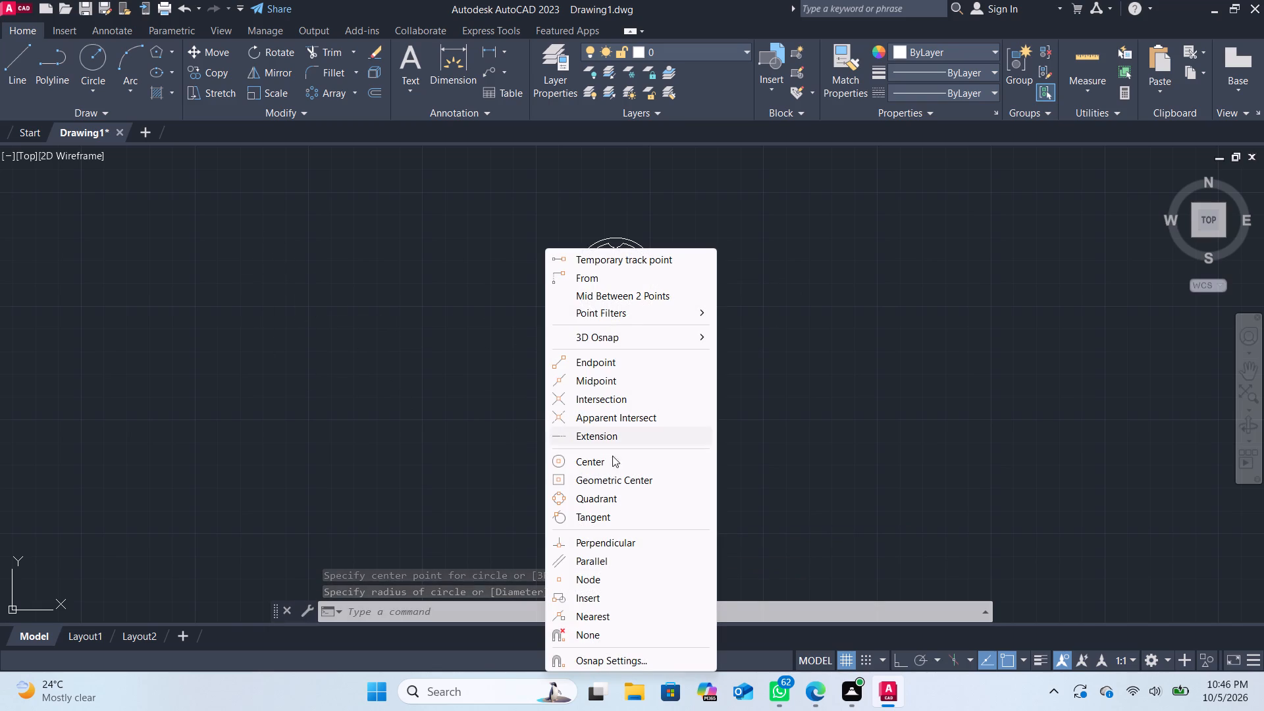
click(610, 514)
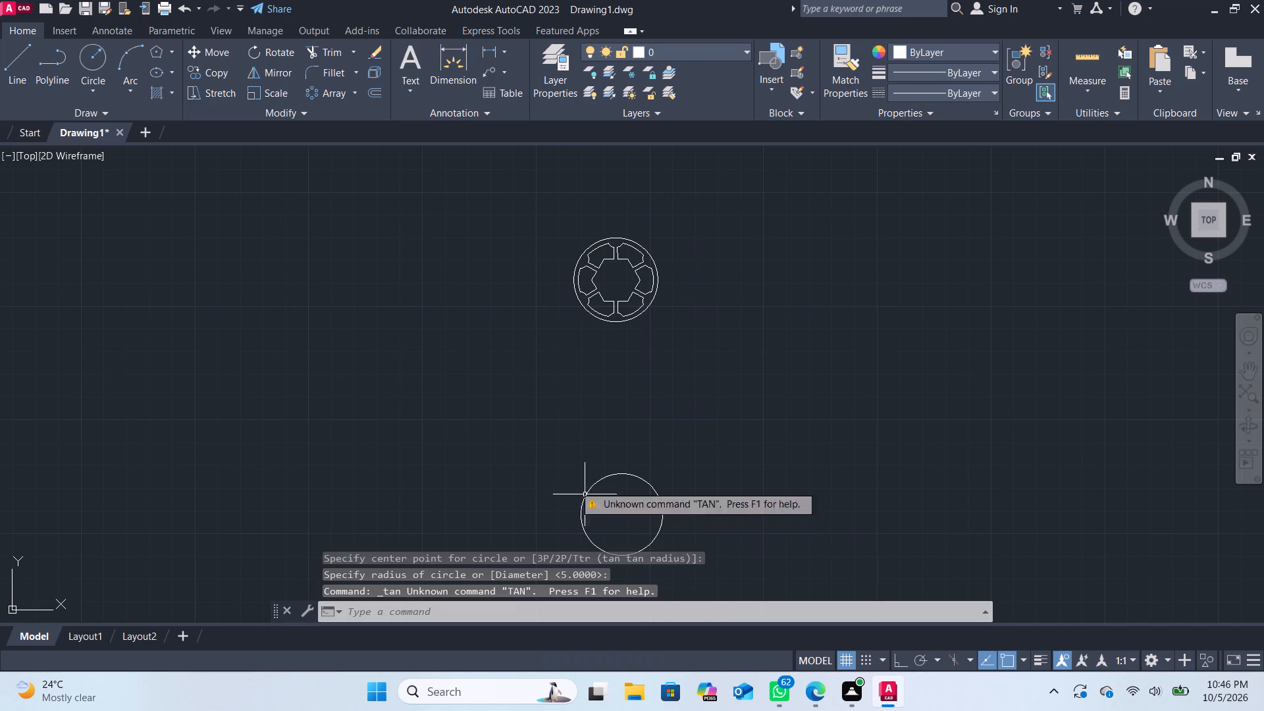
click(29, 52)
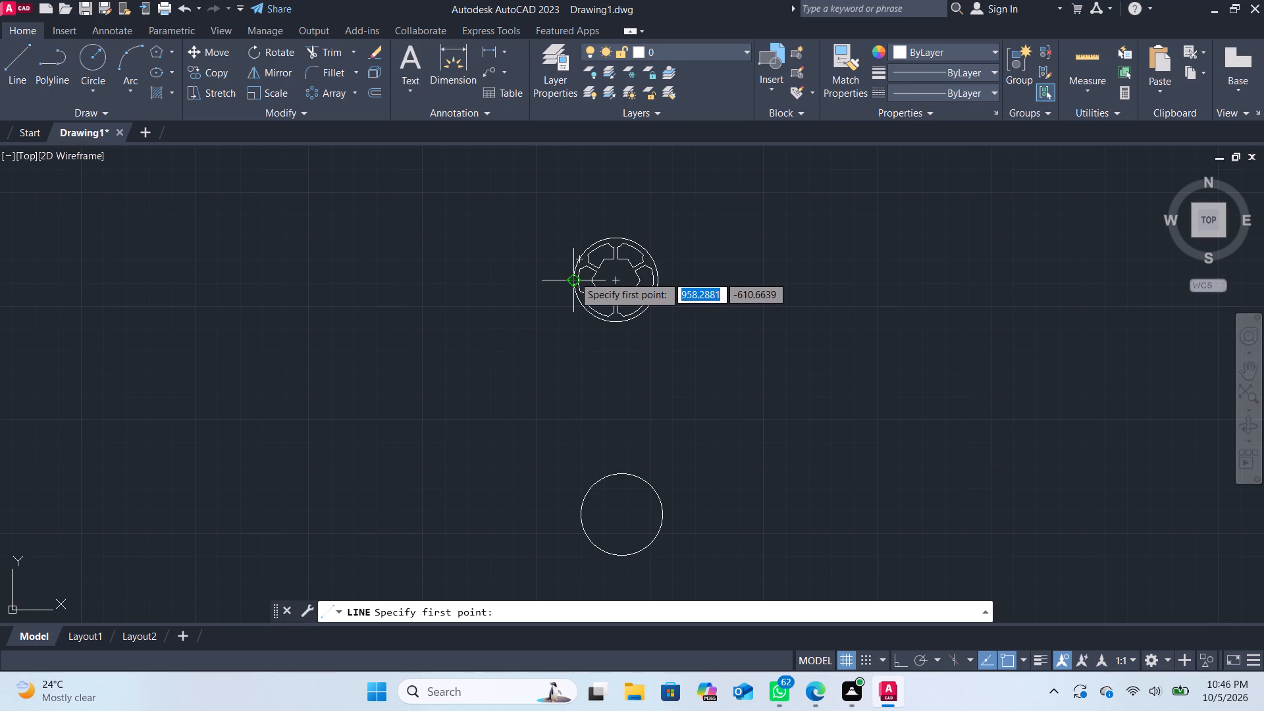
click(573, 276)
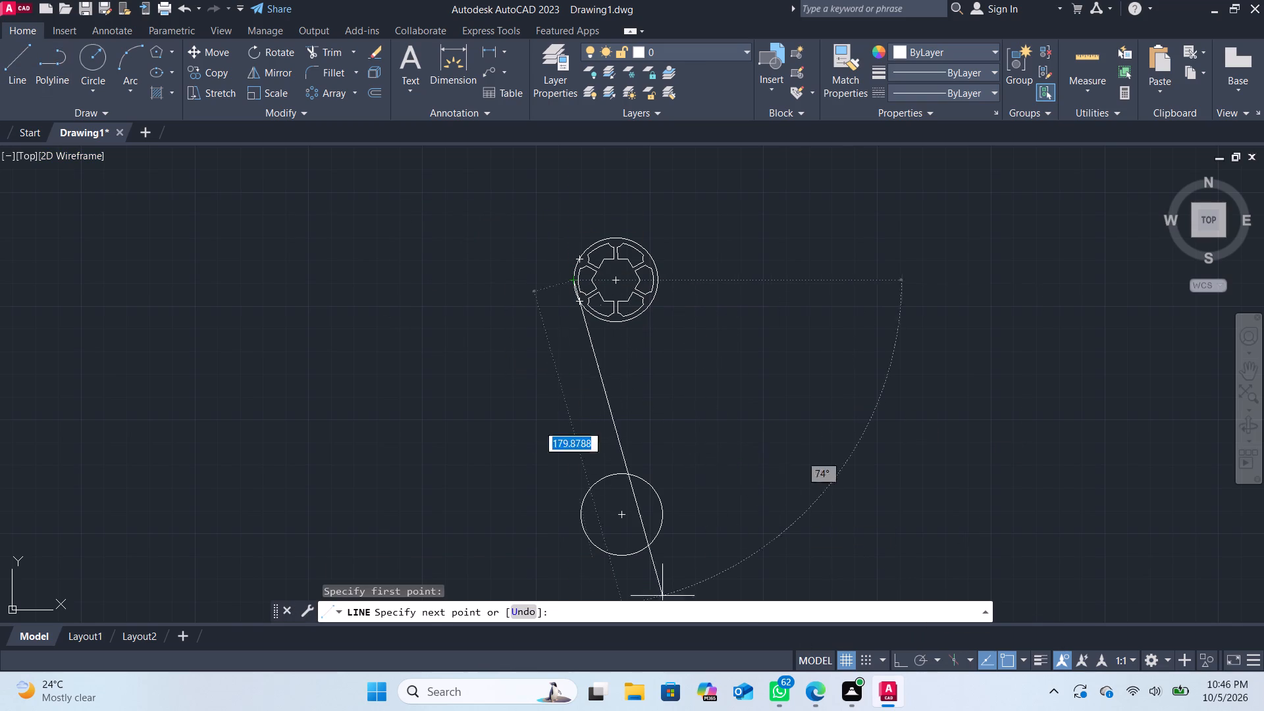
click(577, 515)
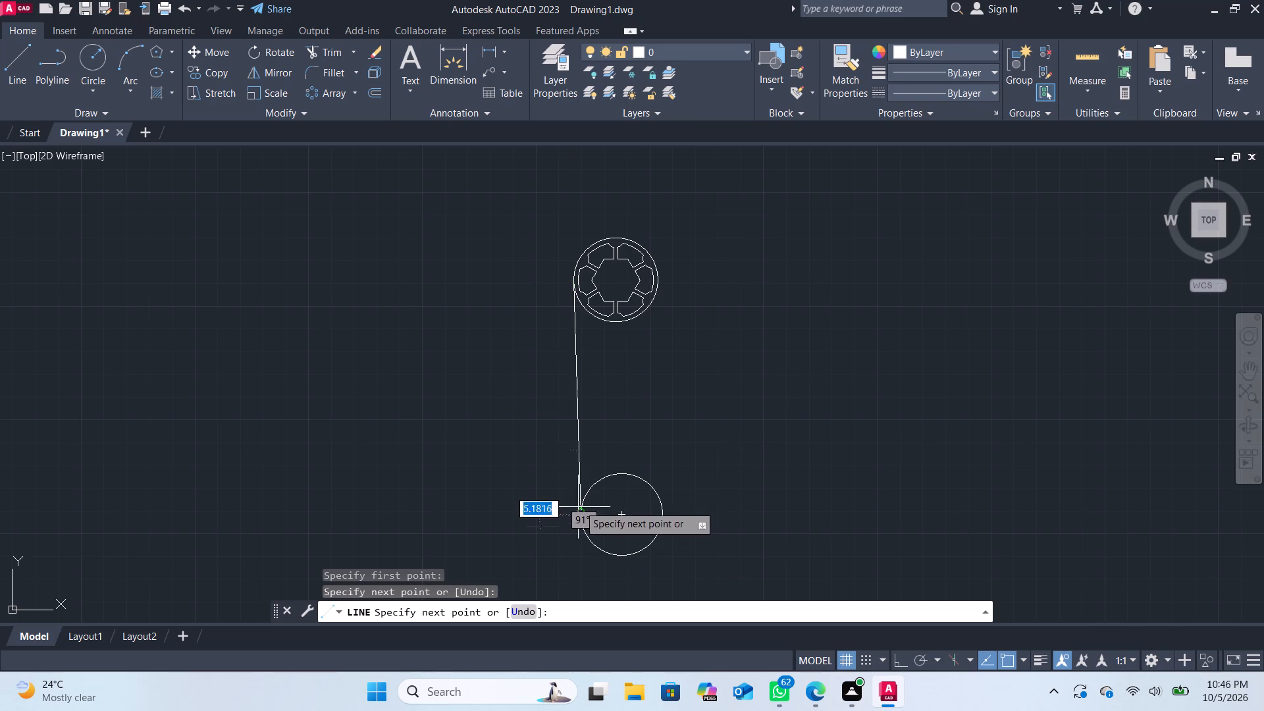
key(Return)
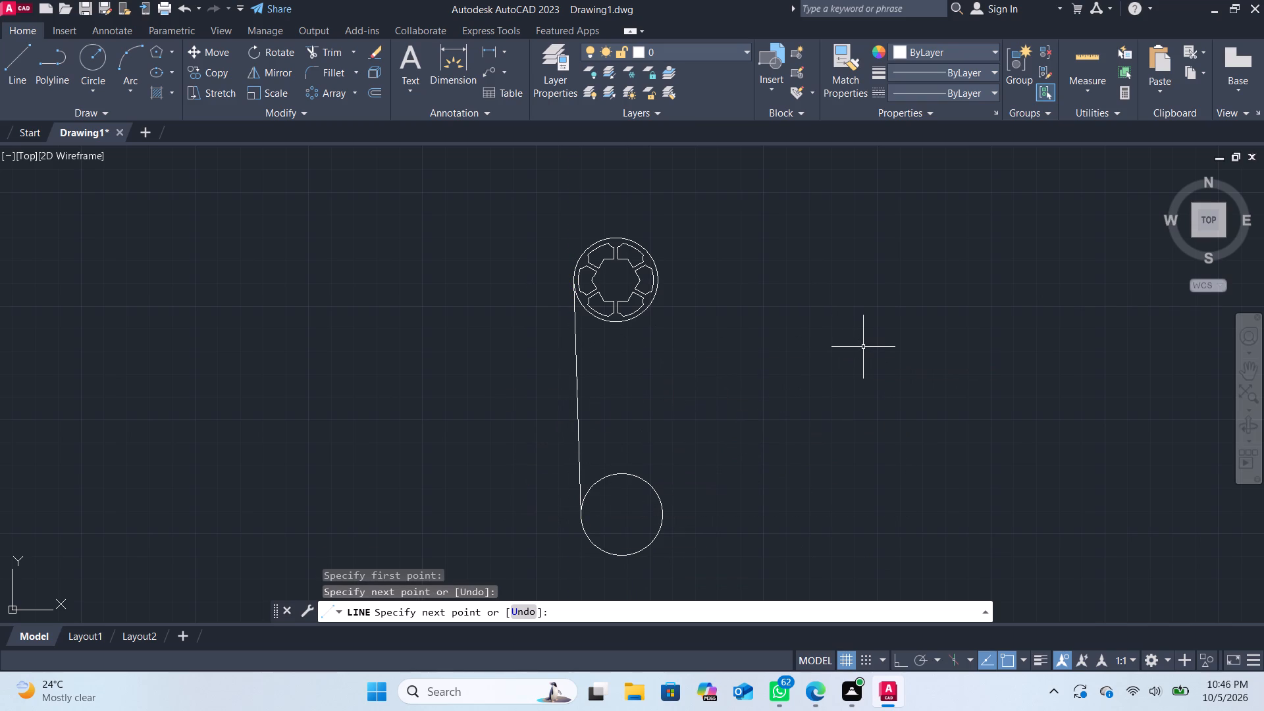
Examine closely where the connecting line meets the lower circle.
scroll(534, 552, up, 4)
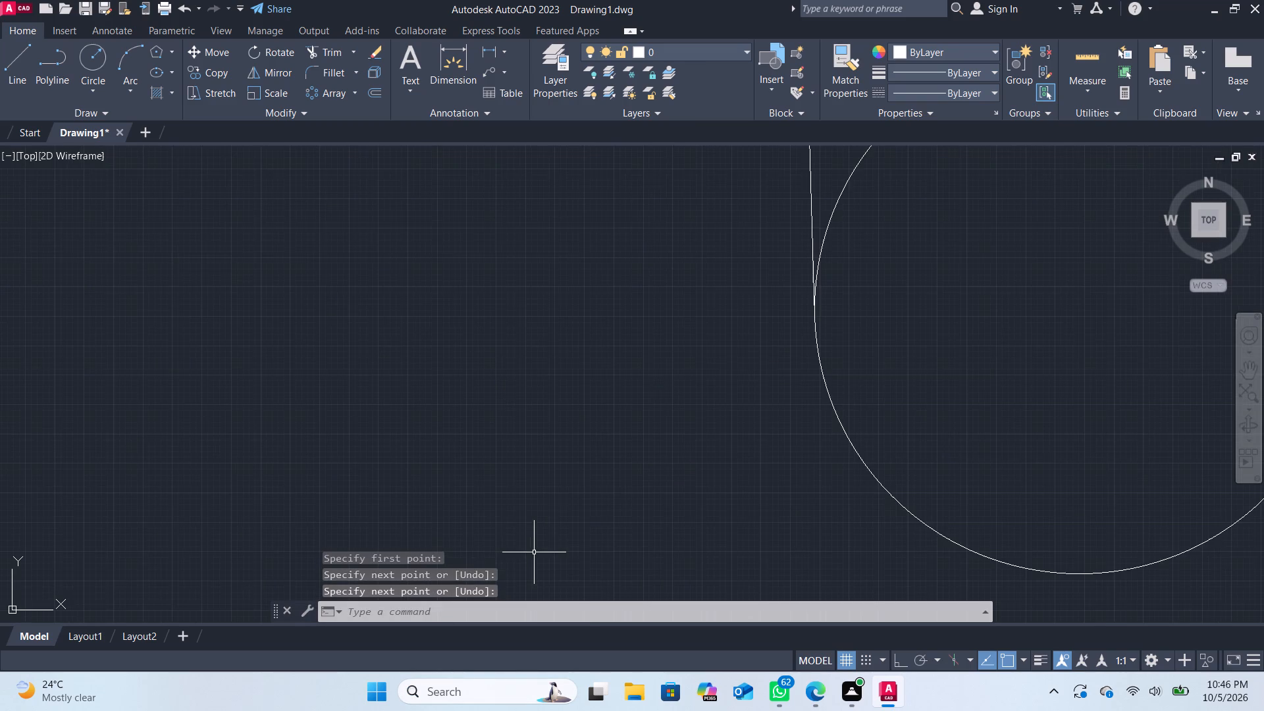
scroll(761, 409, up, 1)
scroll(822, 261, up, 2)
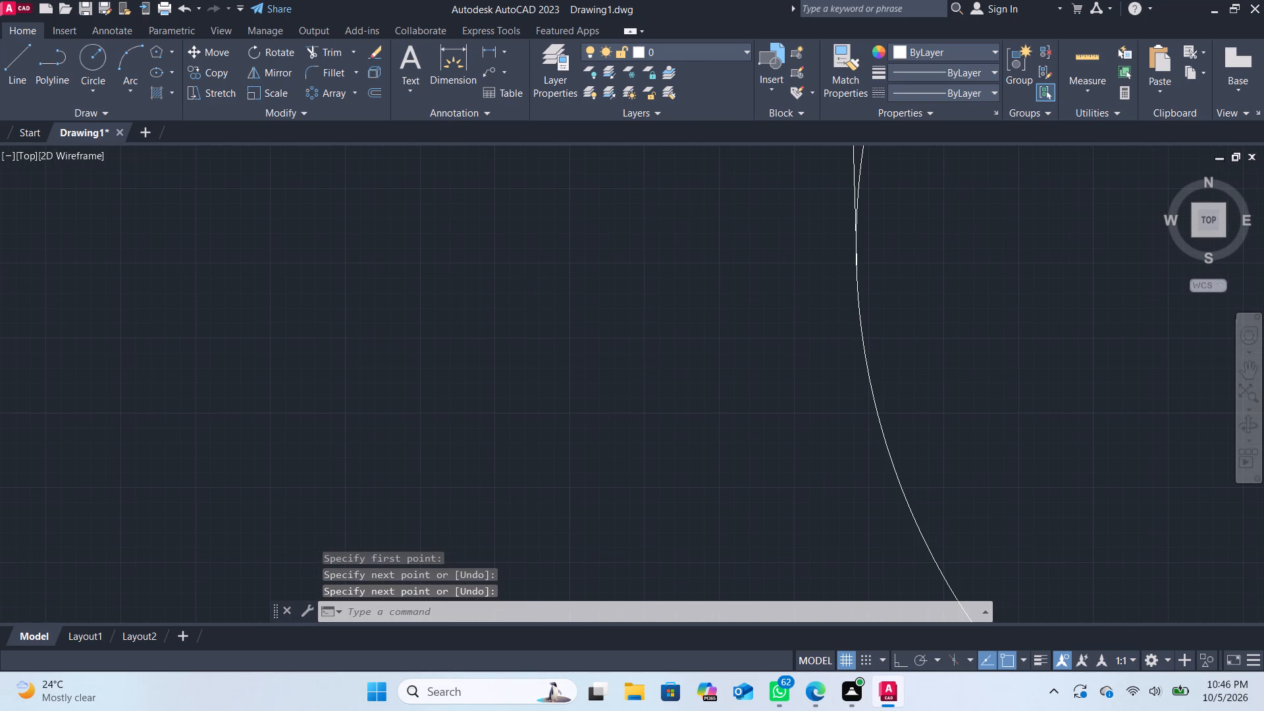
scroll(822, 260, up, 2)
scroll(926, 222, down, 5)
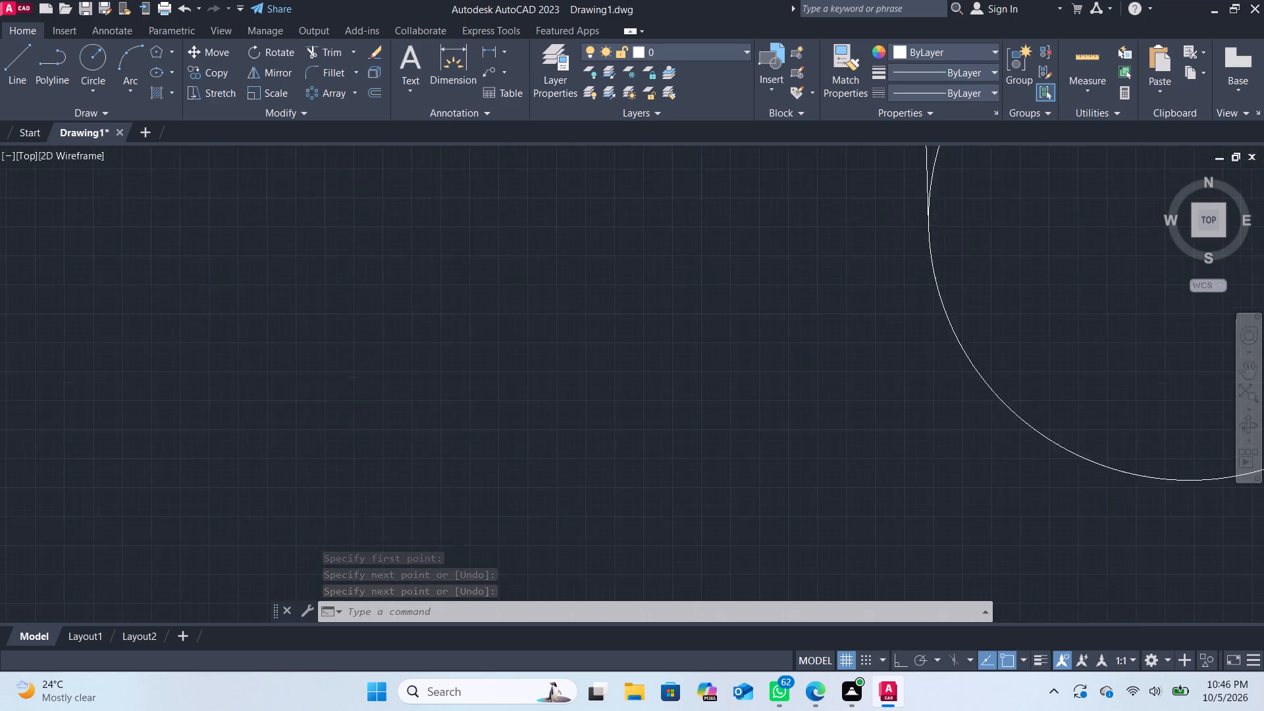
scroll(926, 222, down, 5)
middle_drag(980, 253, 760, 508)
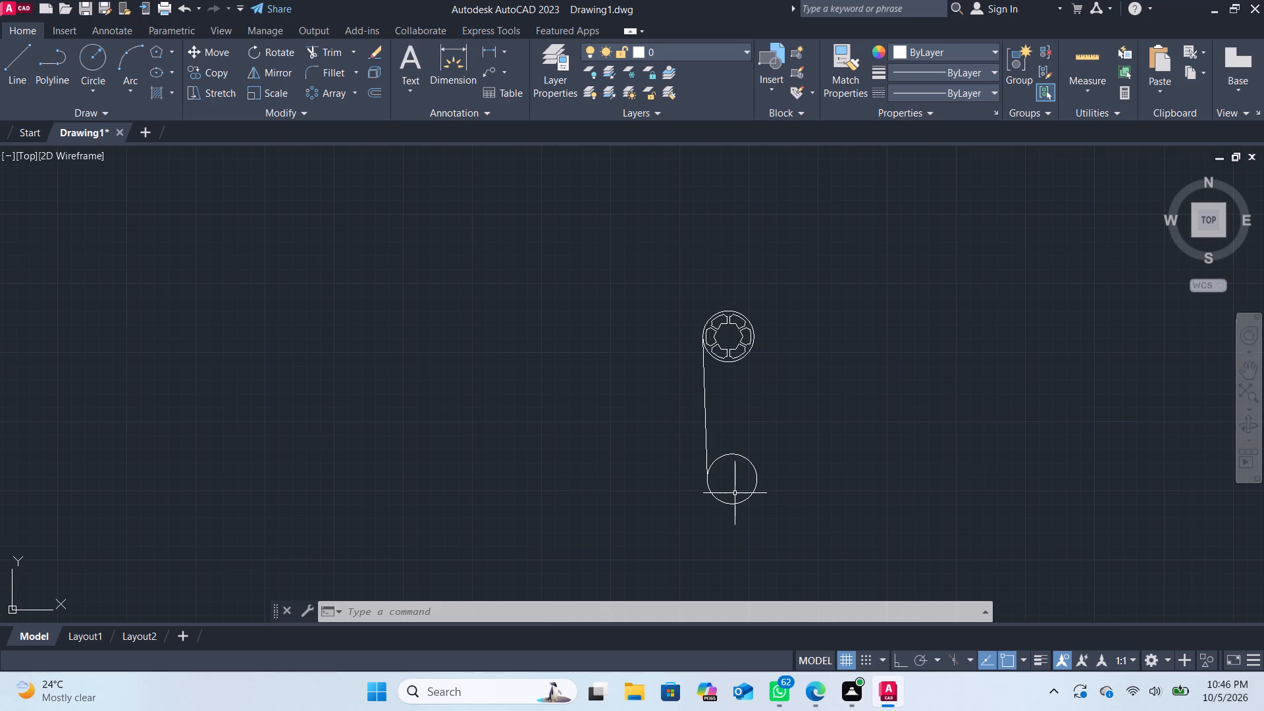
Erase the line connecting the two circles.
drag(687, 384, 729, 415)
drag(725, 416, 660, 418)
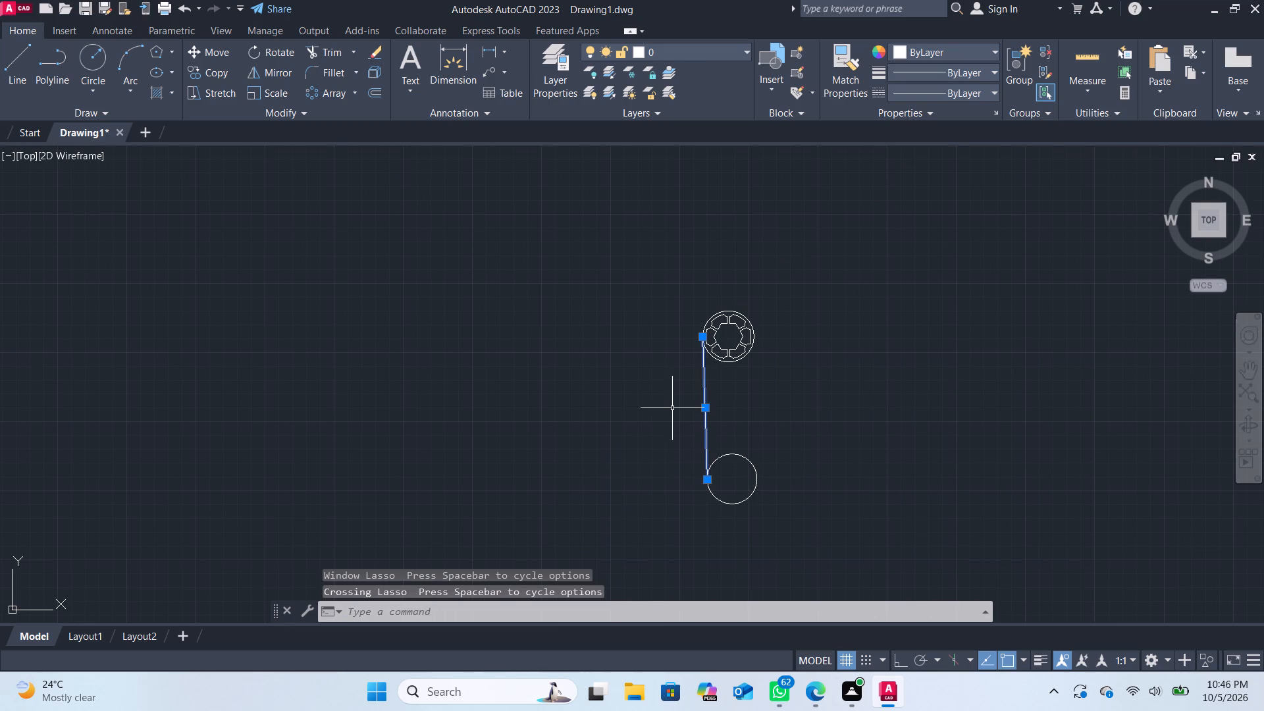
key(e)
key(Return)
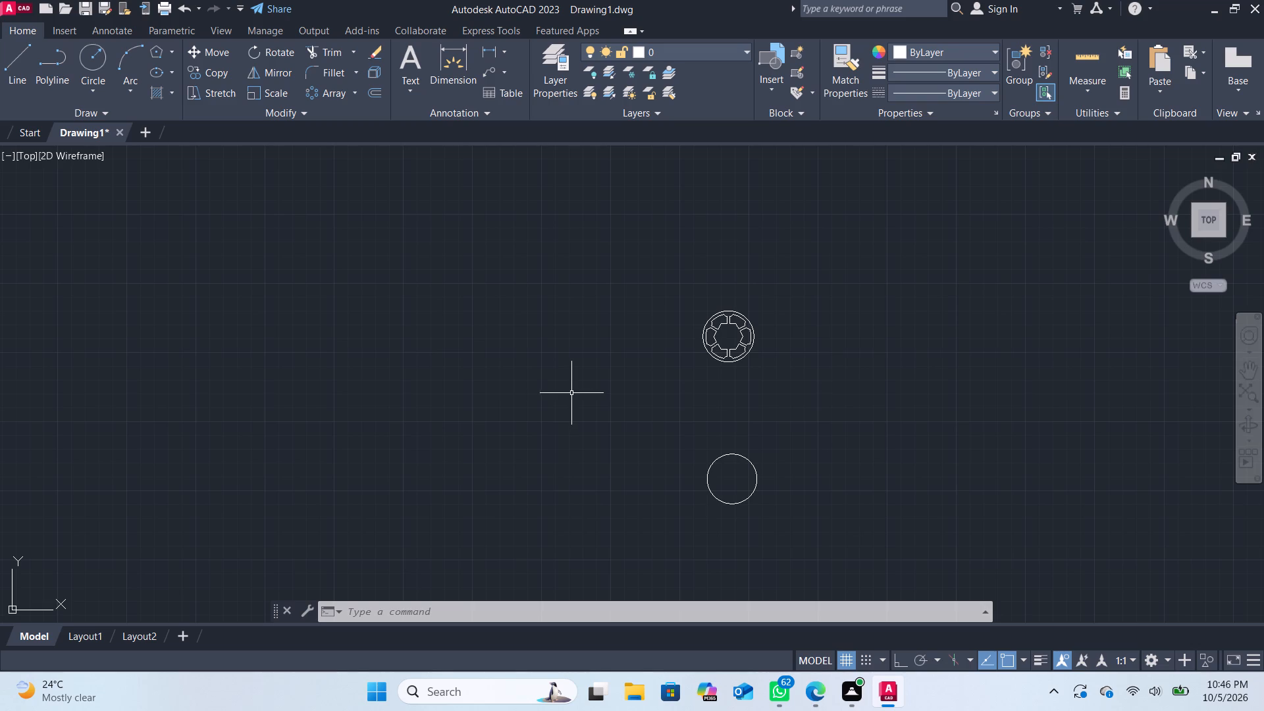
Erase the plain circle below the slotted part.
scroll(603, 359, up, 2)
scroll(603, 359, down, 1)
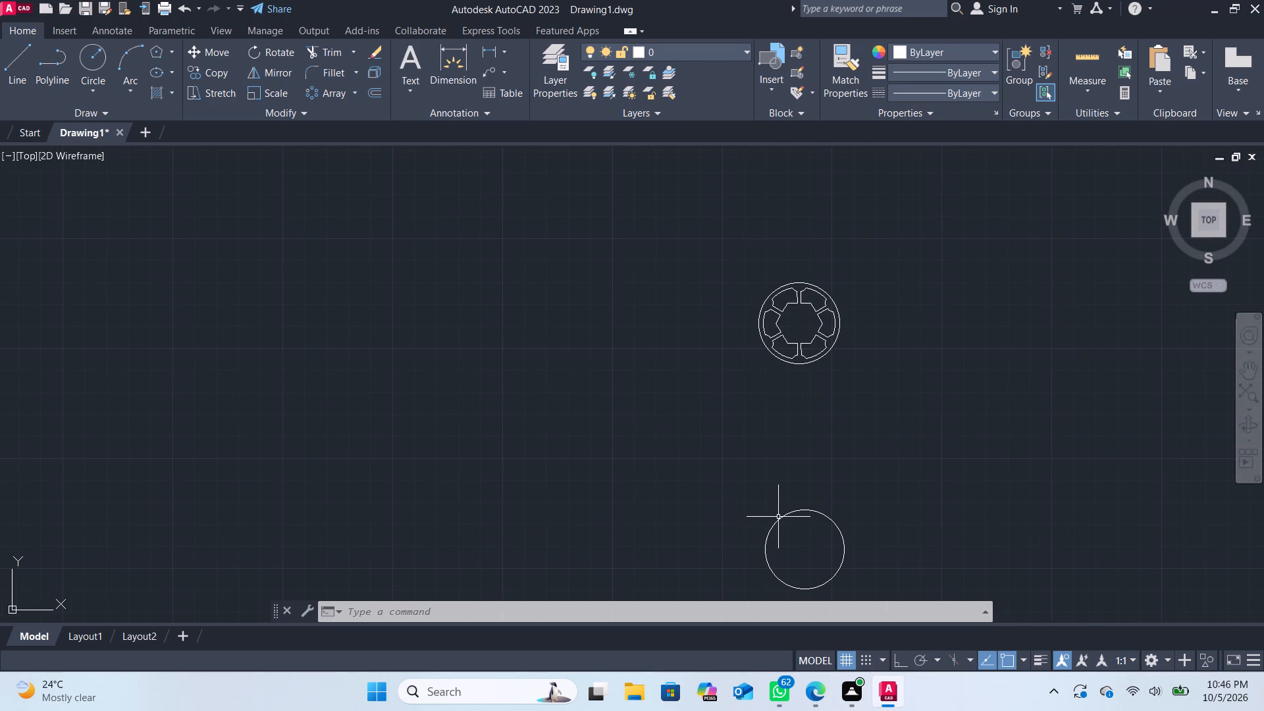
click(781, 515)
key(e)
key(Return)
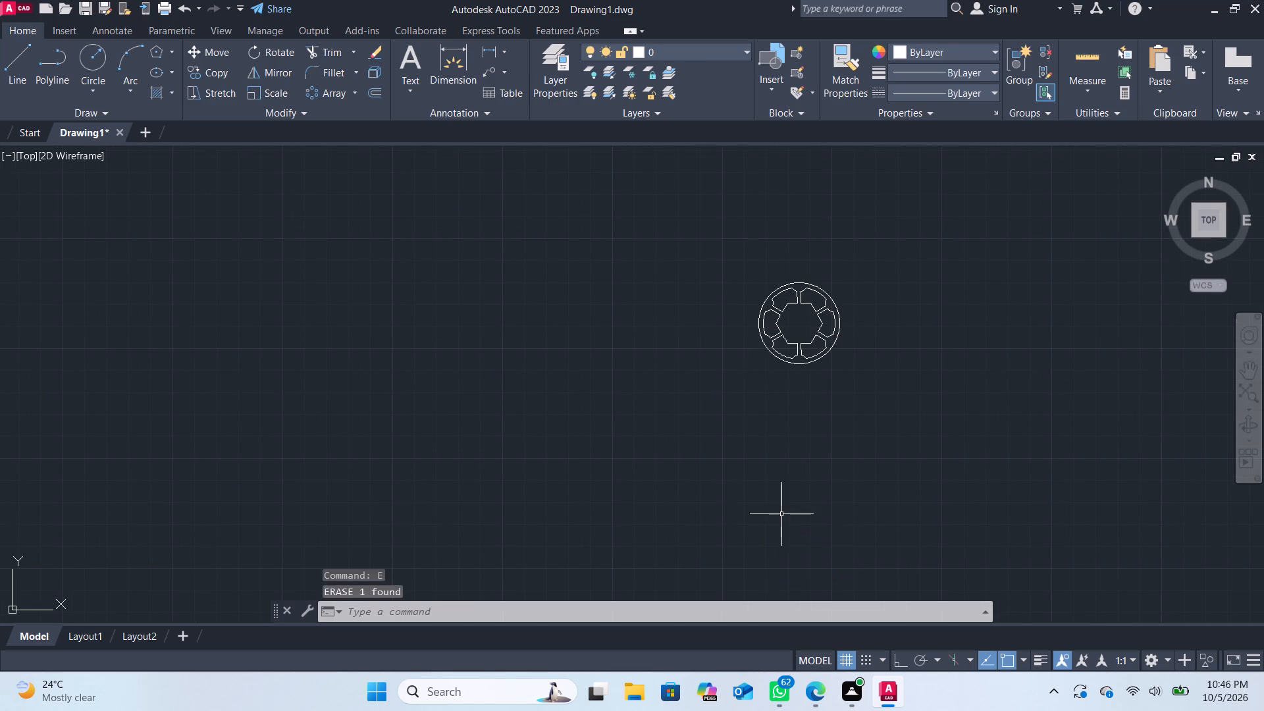
Hatch the six segments between the slots with a Solid fill in green colour 19,155,72.
middle_drag(806, 423, 710, 487)
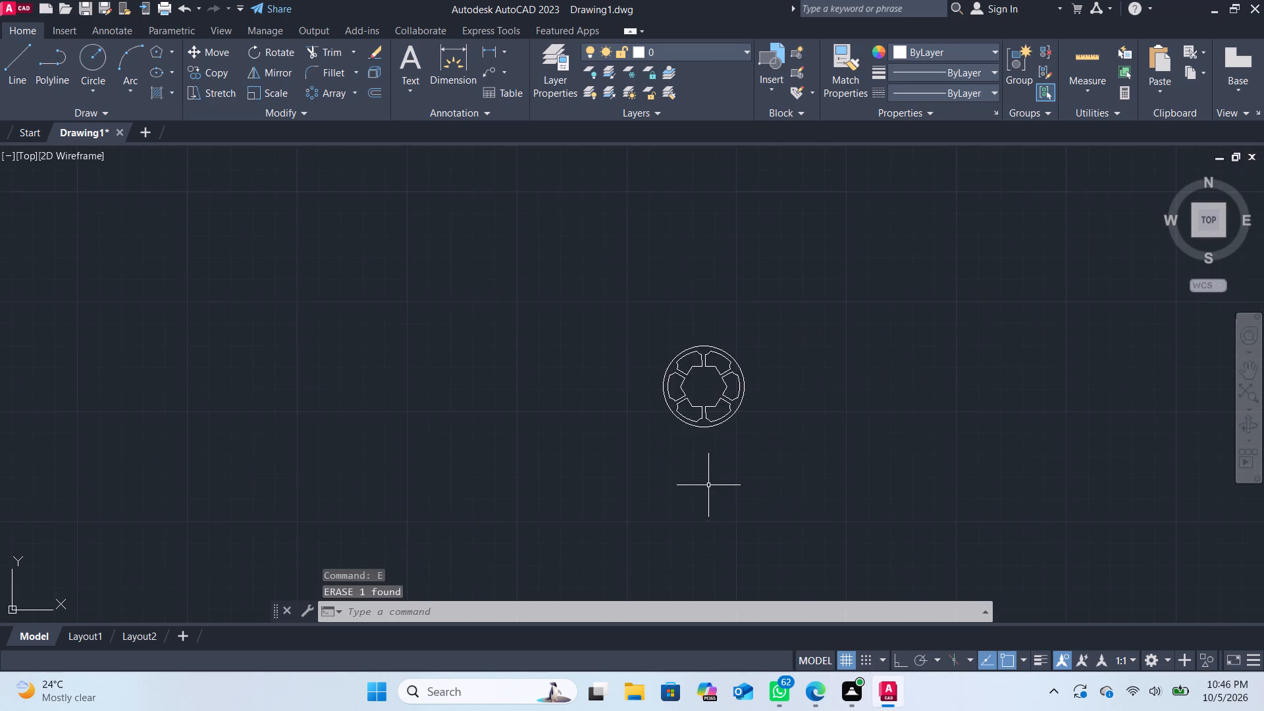
scroll(708, 471, up, 3)
middle_drag(708, 471, 695, 637)
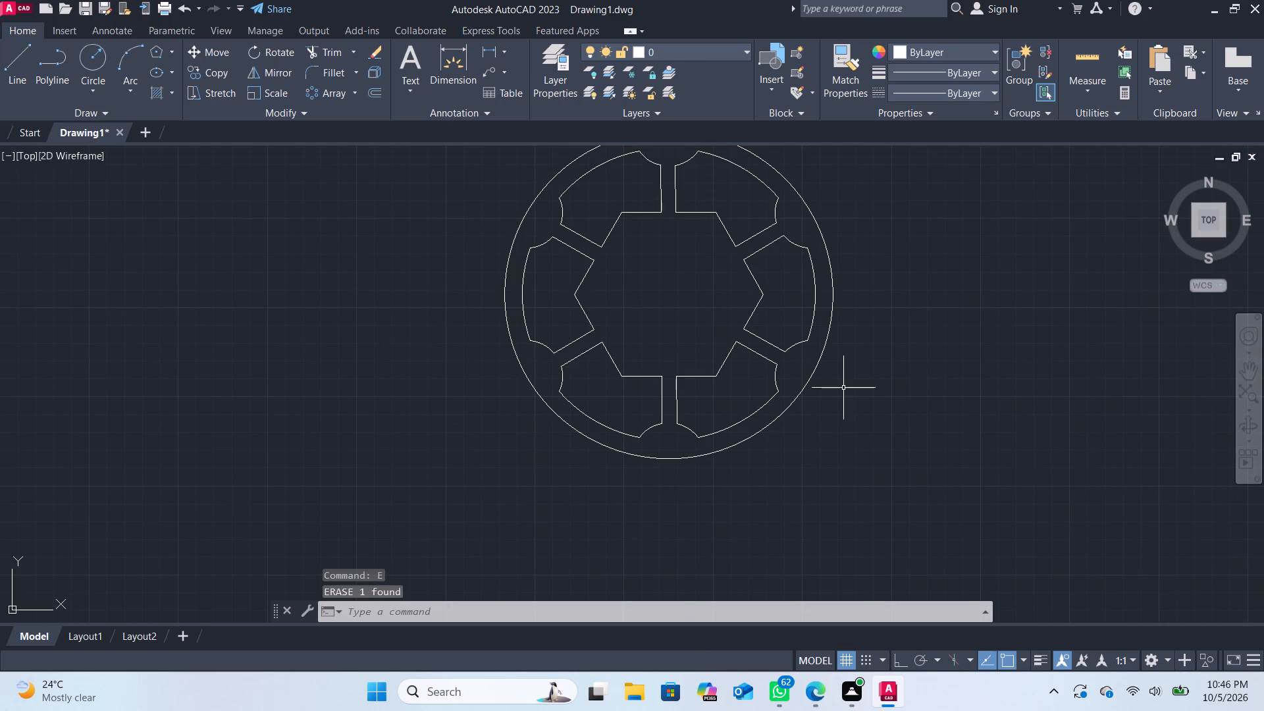
middle_drag(847, 387, 853, 438)
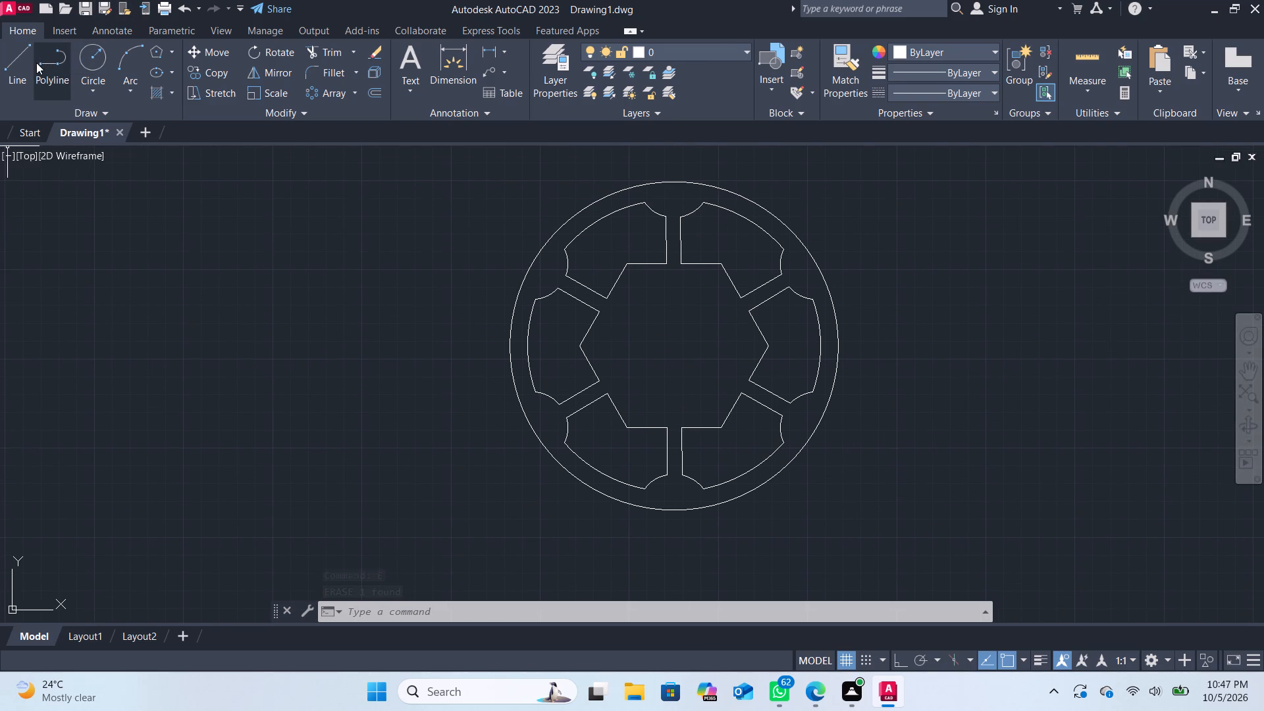
click(176, 92)
click(188, 124)
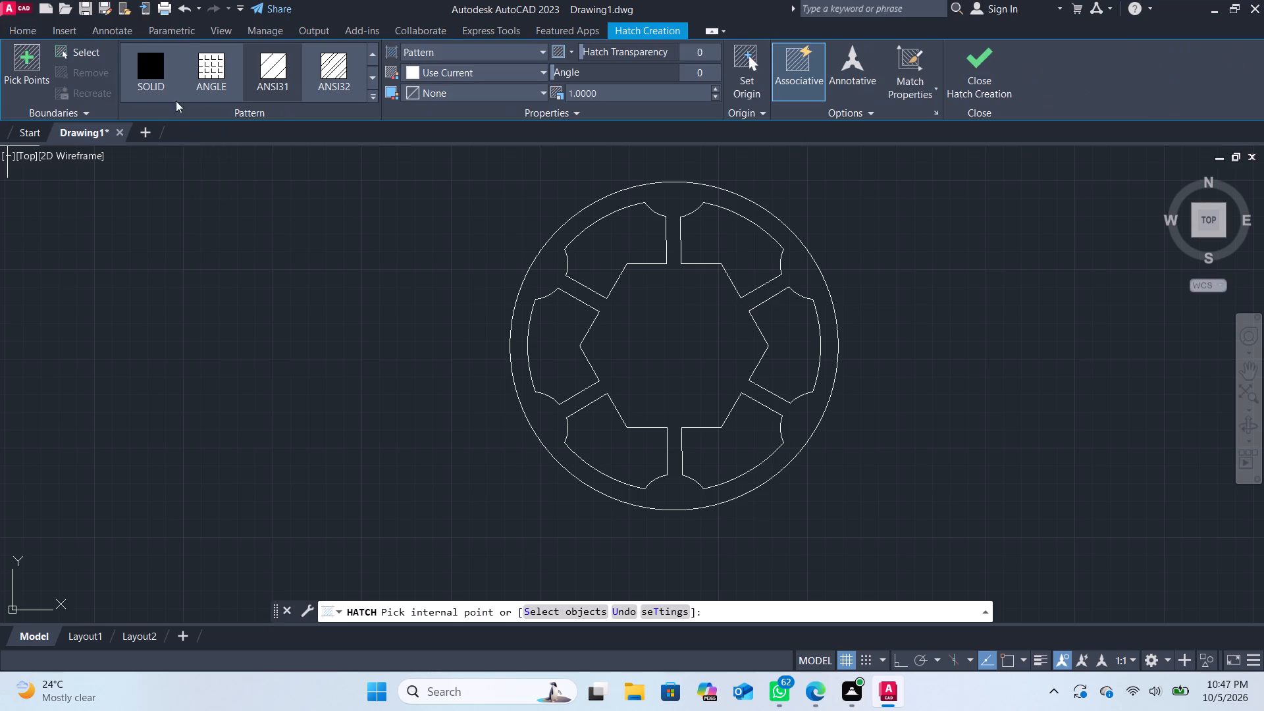
click(431, 48)
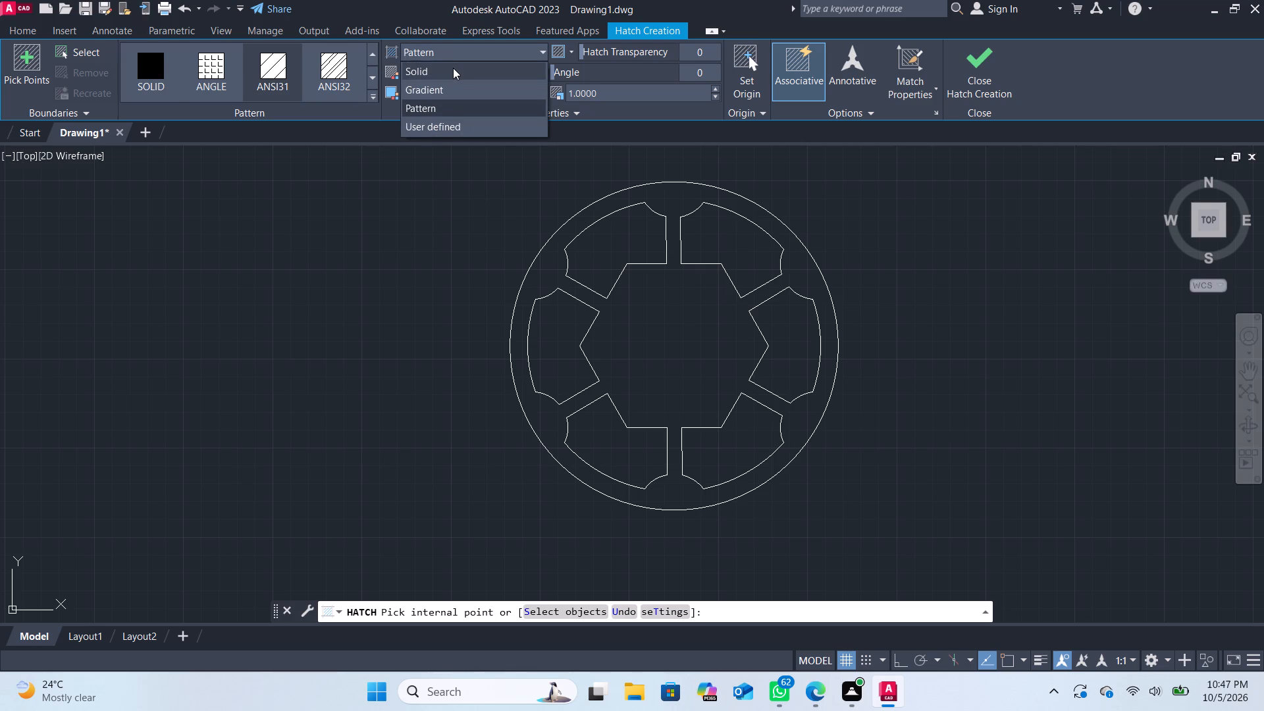
click(453, 68)
click(479, 65)
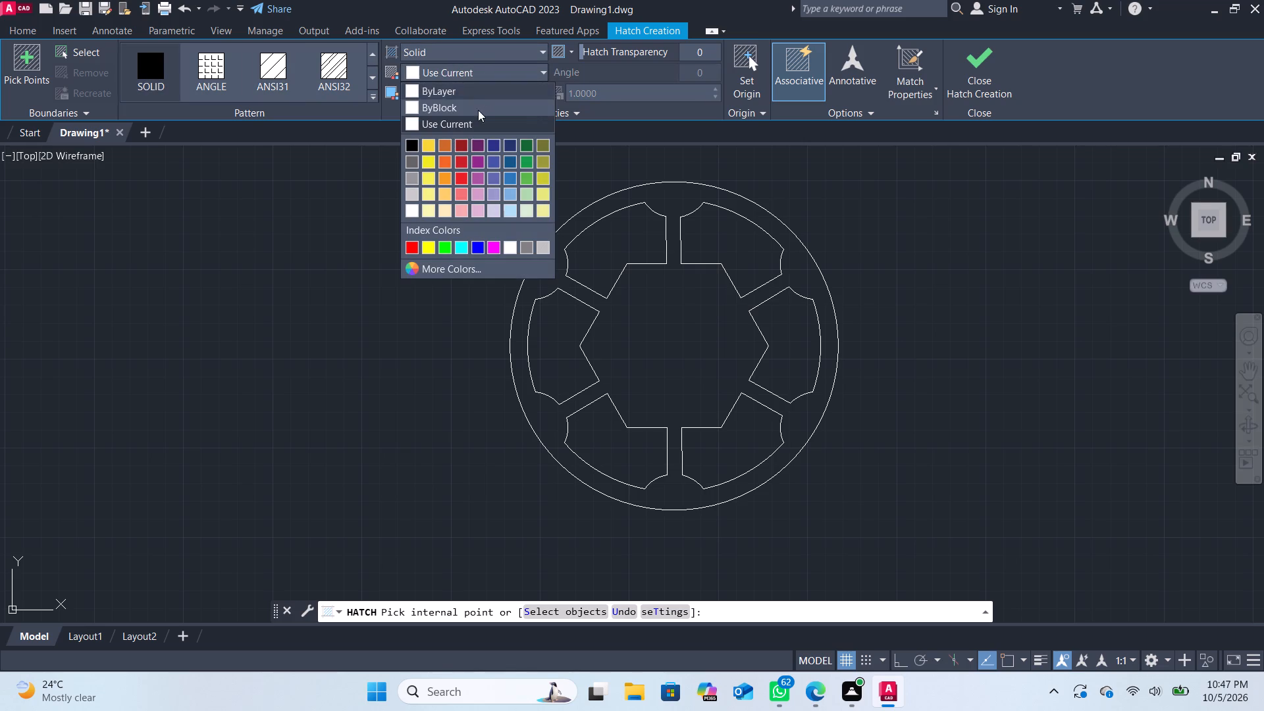
click(525, 163)
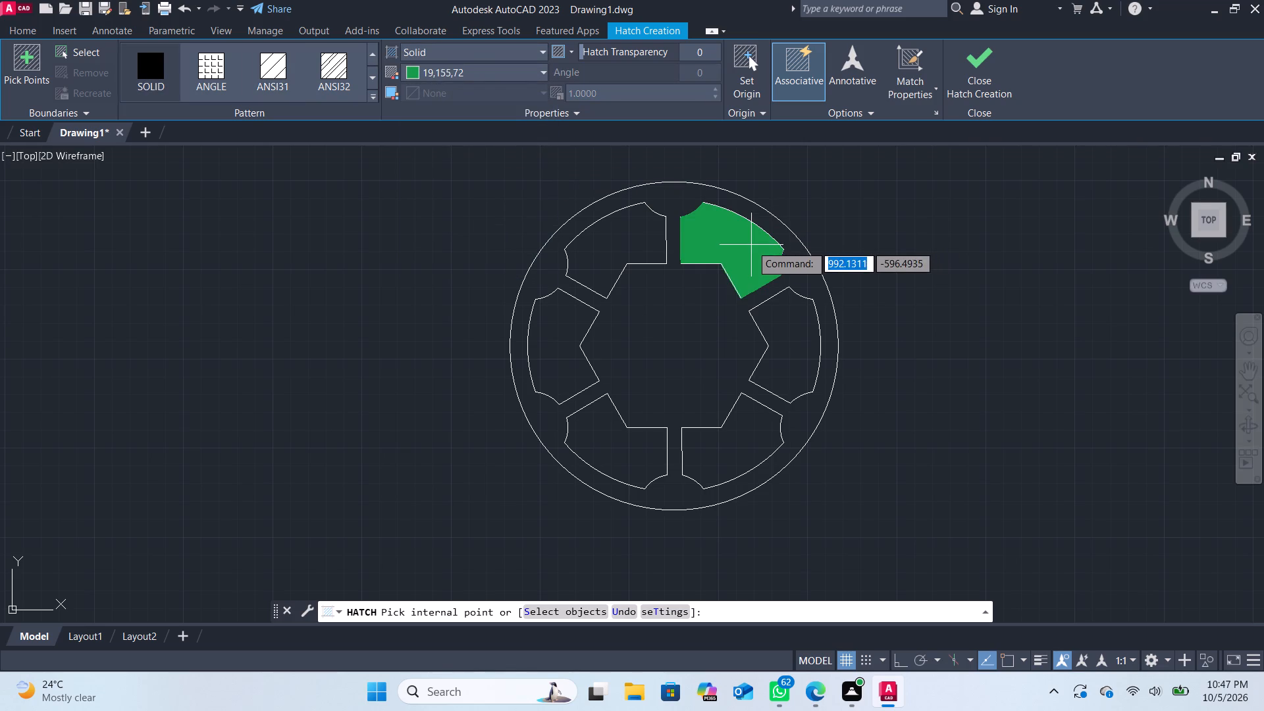
click(751, 245)
click(621, 240)
click(583, 327)
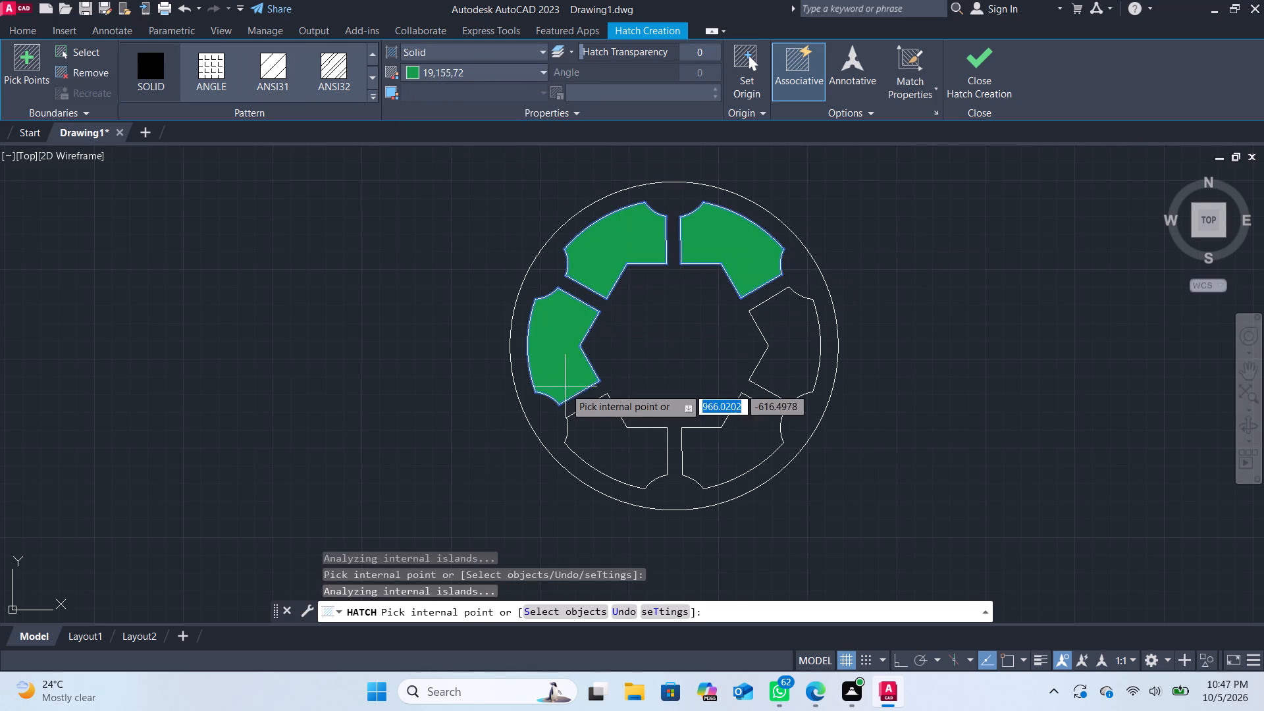
click(579, 427)
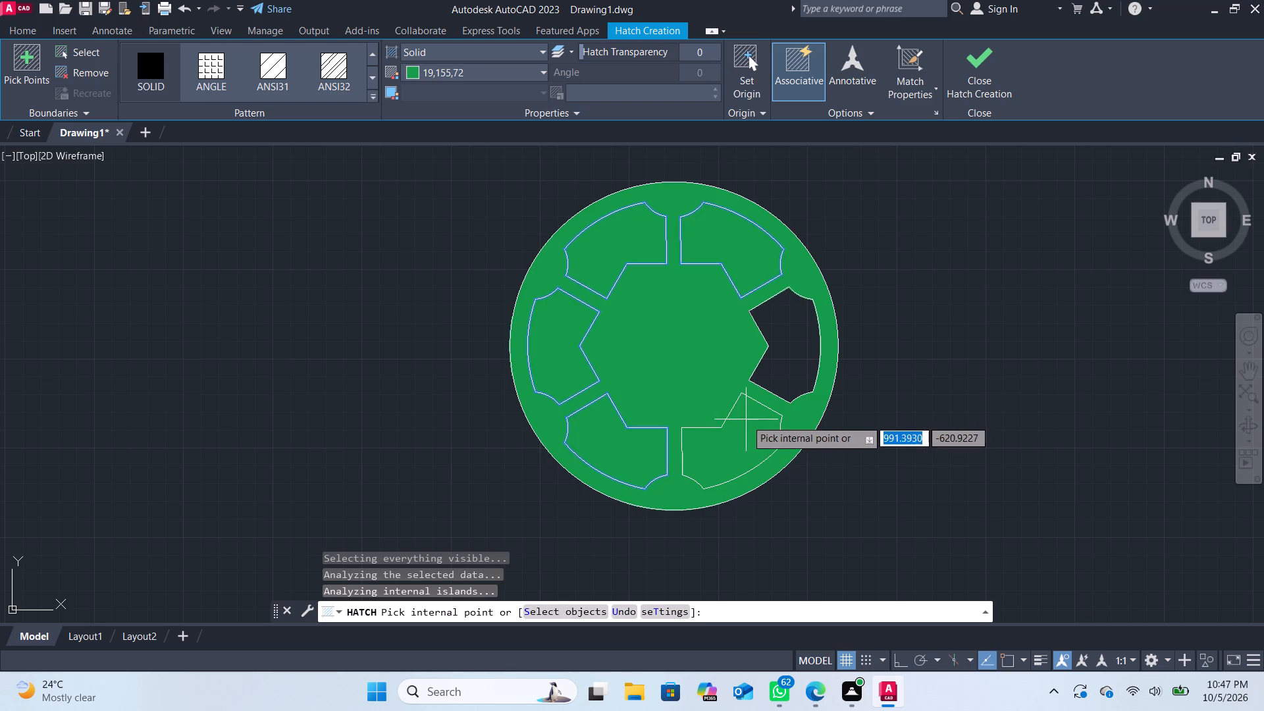
click(752, 426)
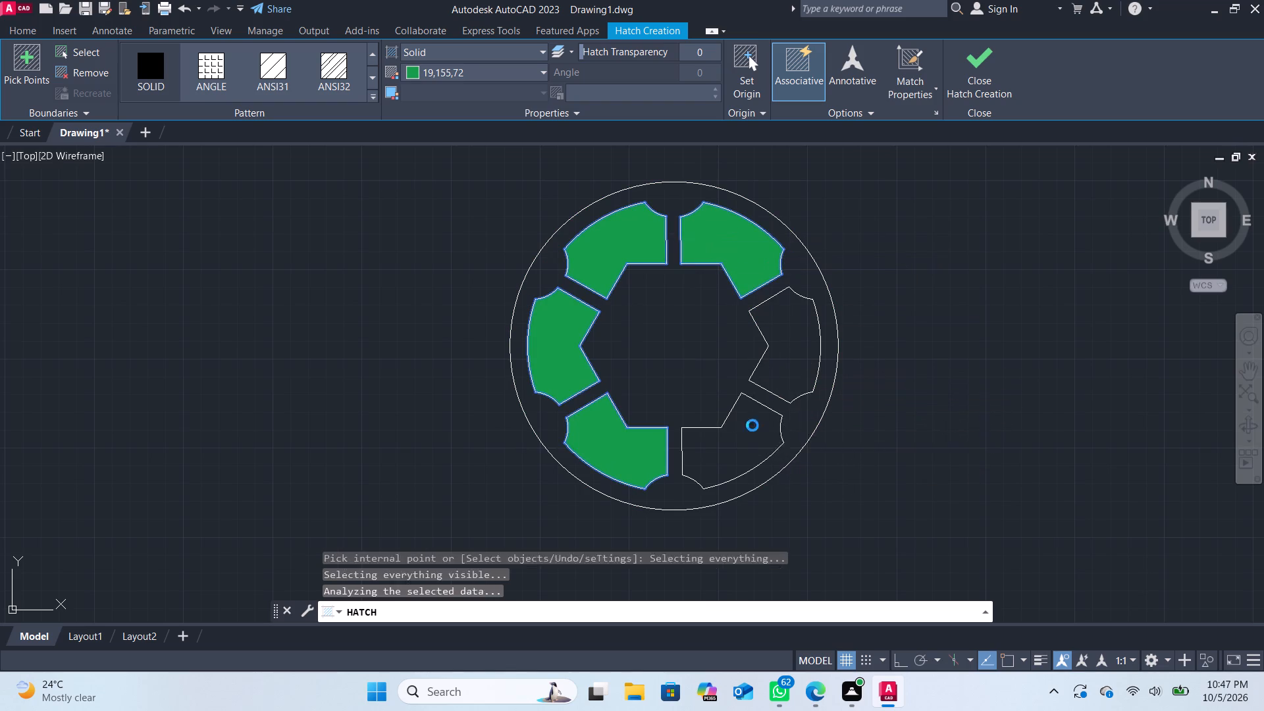
click(784, 354)
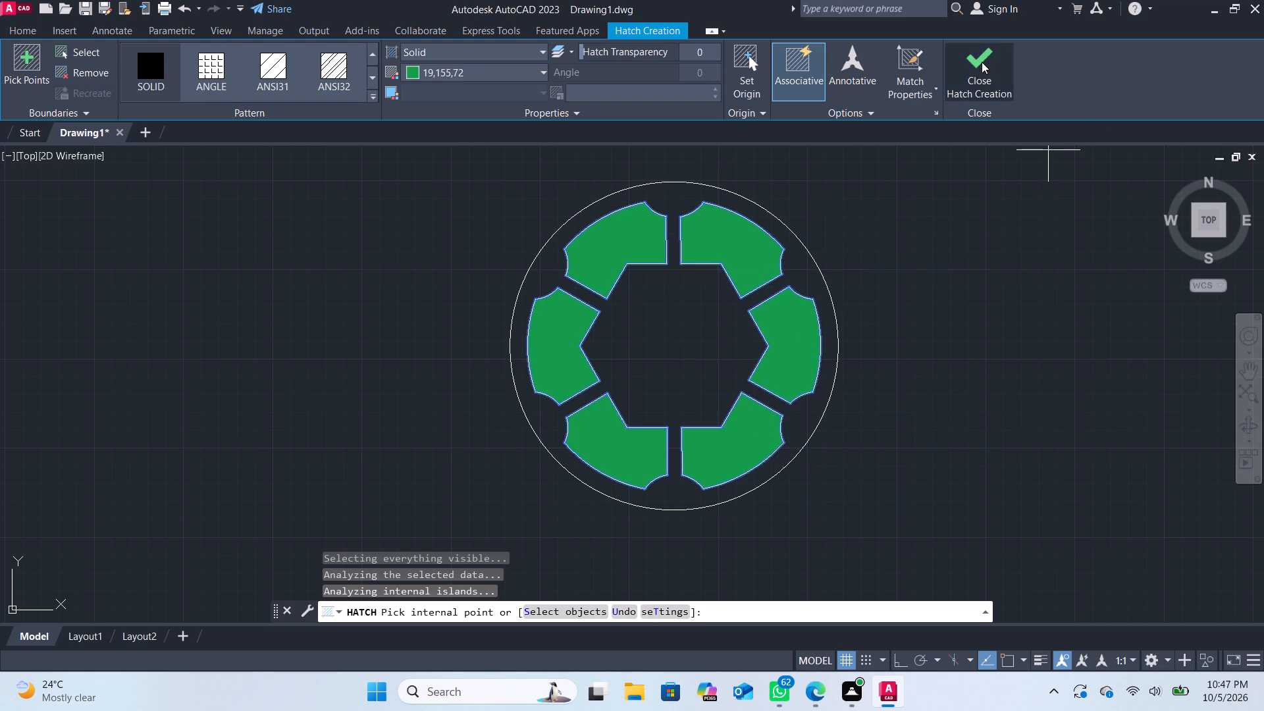
click(982, 62)
Hatch the remaining region inside the outer circle, including the hexagon and slots, with a Solid fill in orange colour 205,105,40.
click(163, 96)
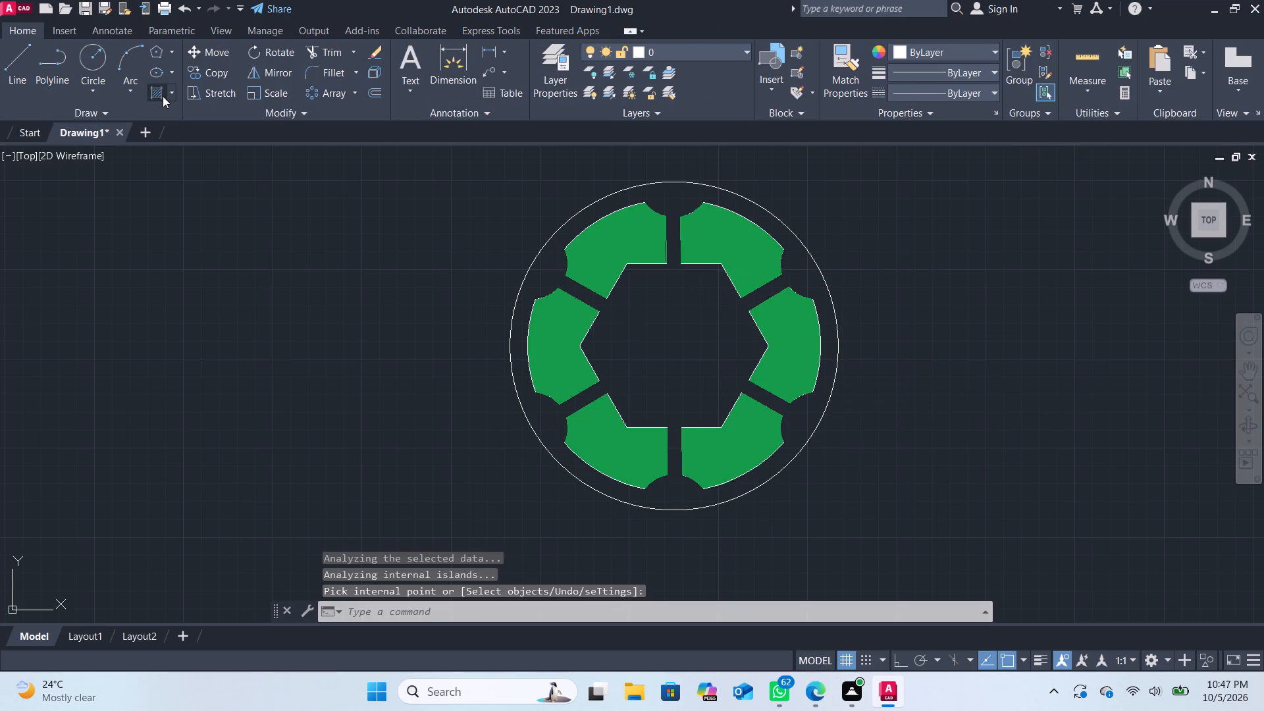
click(488, 57)
click(481, 68)
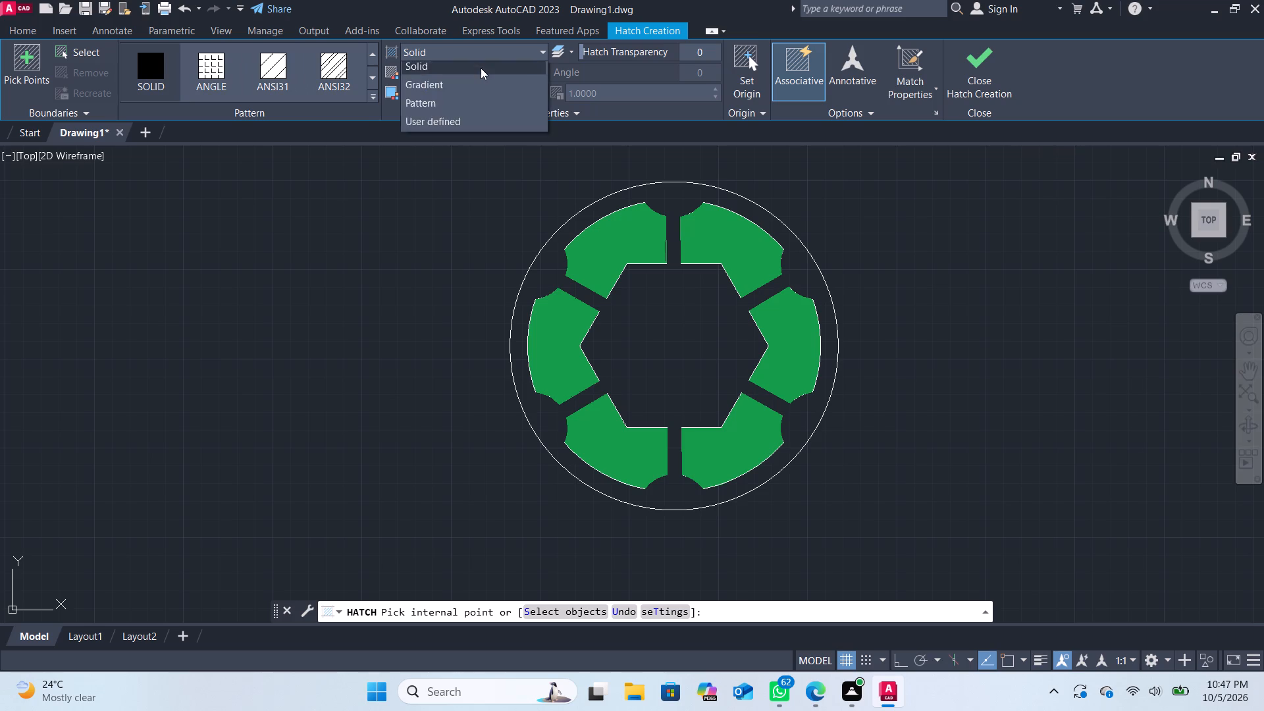
click(481, 68)
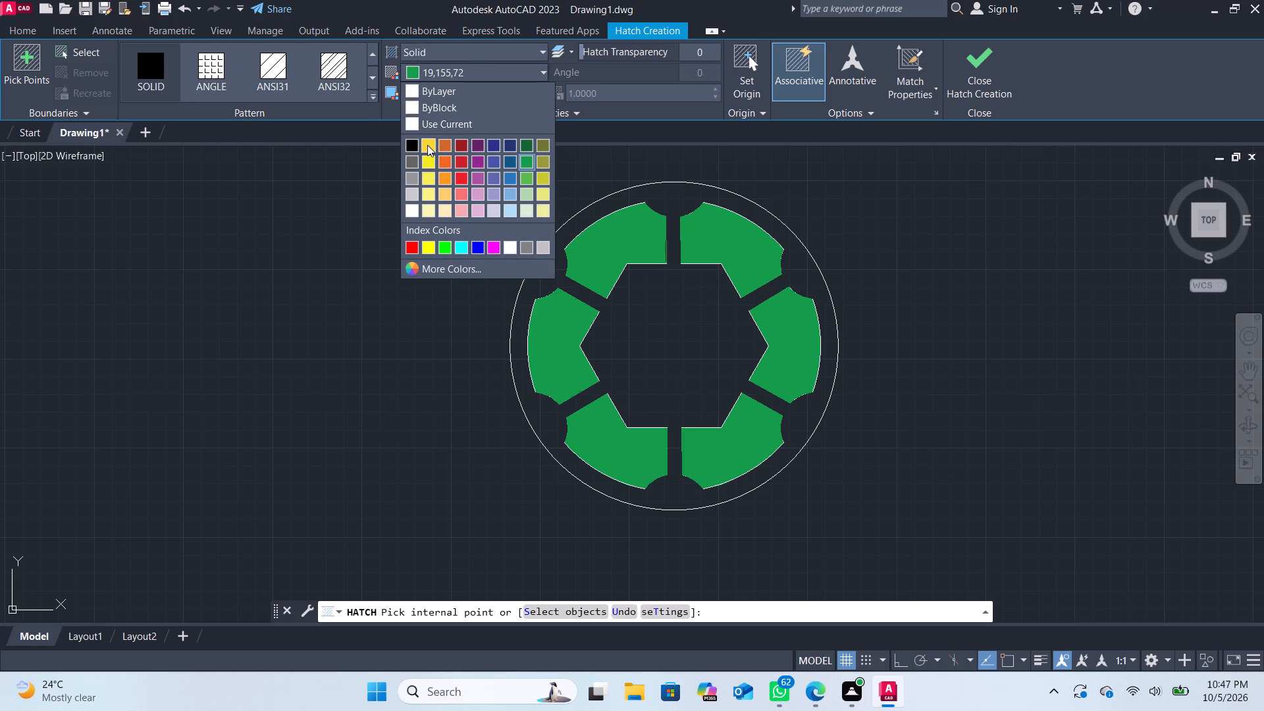
click(439, 143)
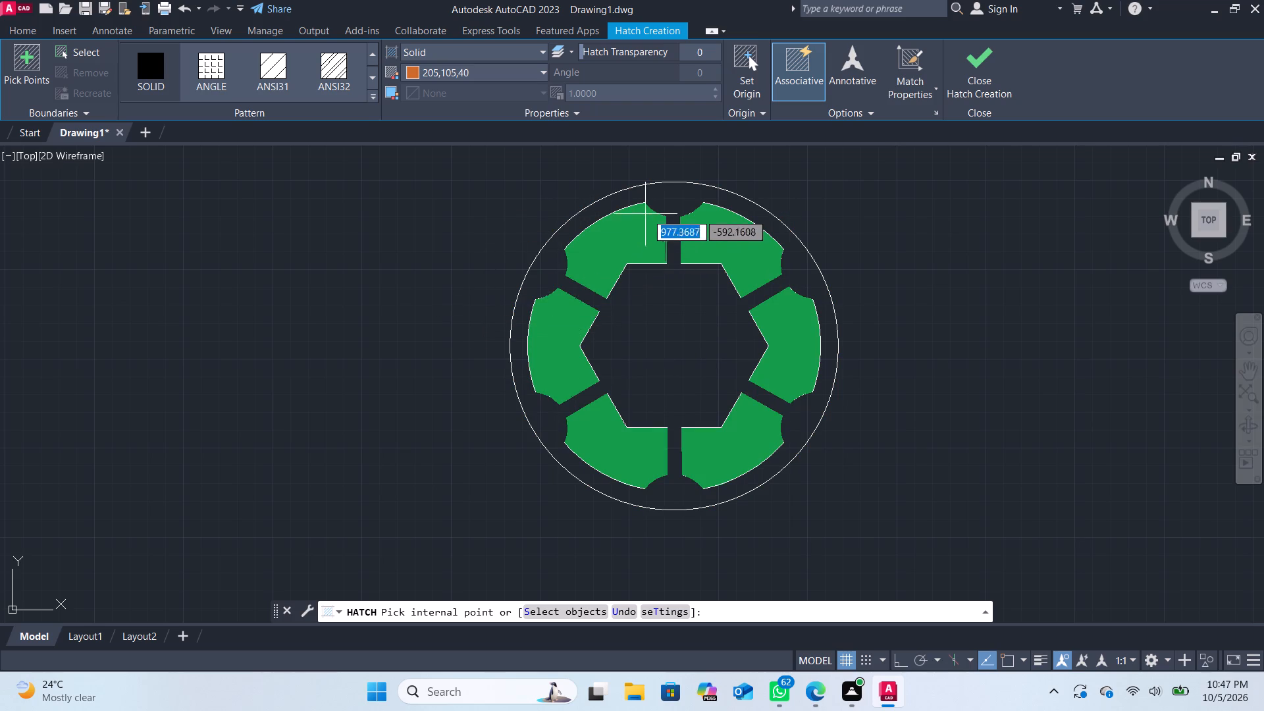
click(672, 197)
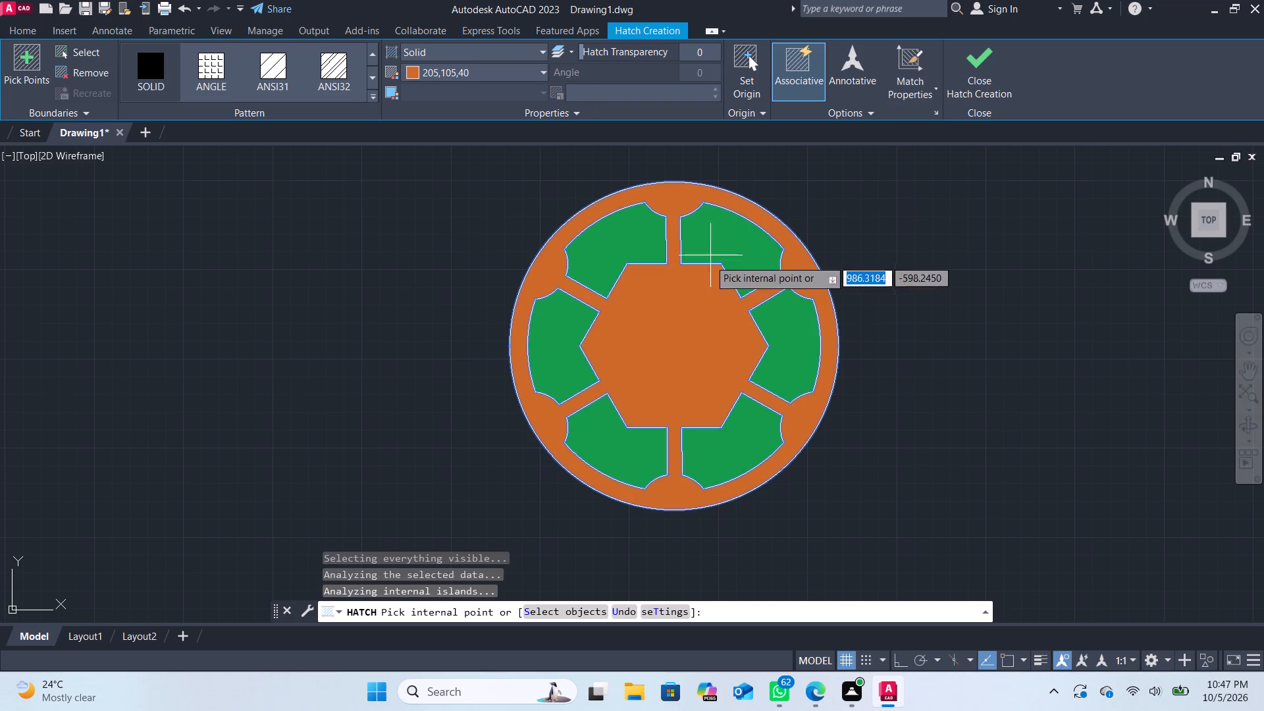
key(Return)
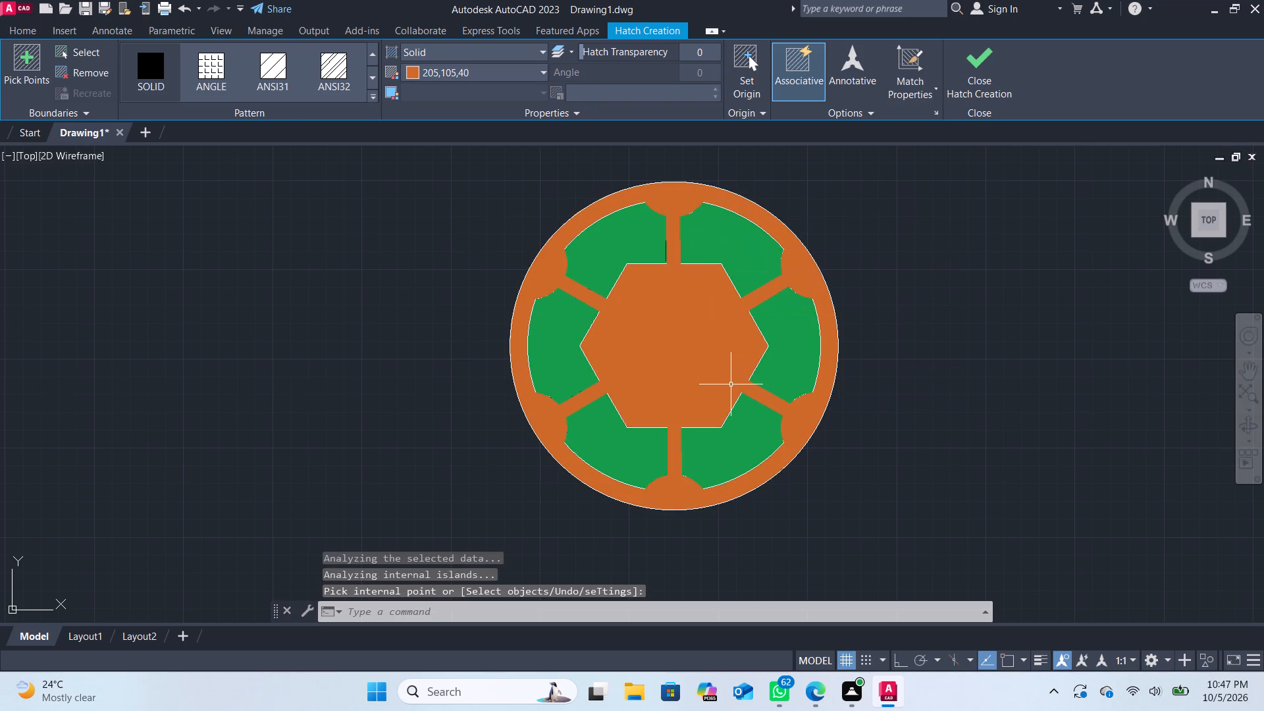
scroll(710, 361, down, 1)
scroll(708, 362, up, 1)
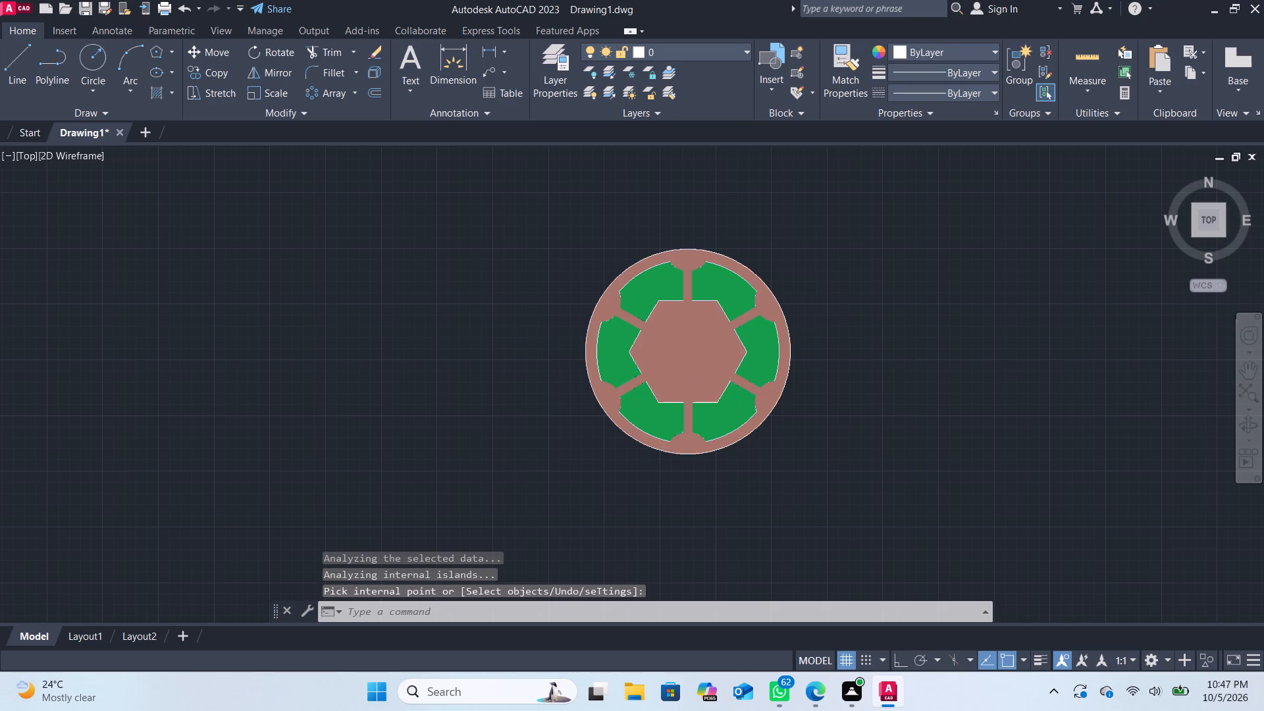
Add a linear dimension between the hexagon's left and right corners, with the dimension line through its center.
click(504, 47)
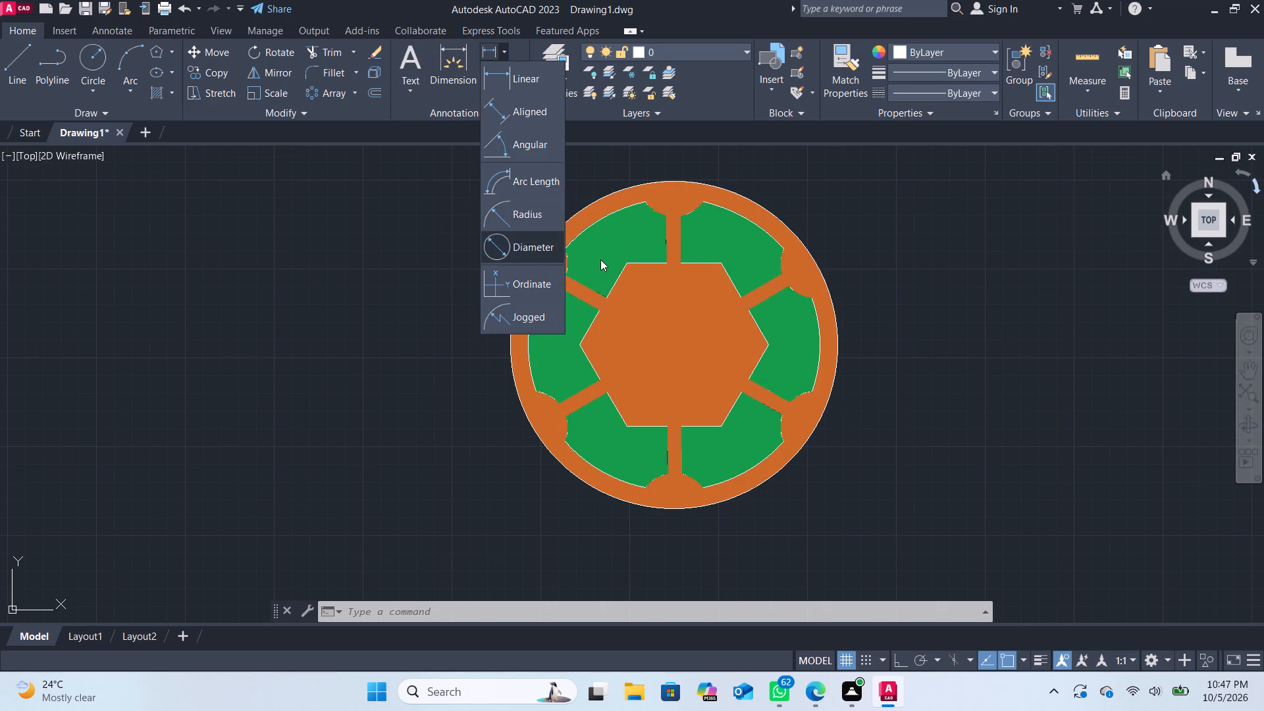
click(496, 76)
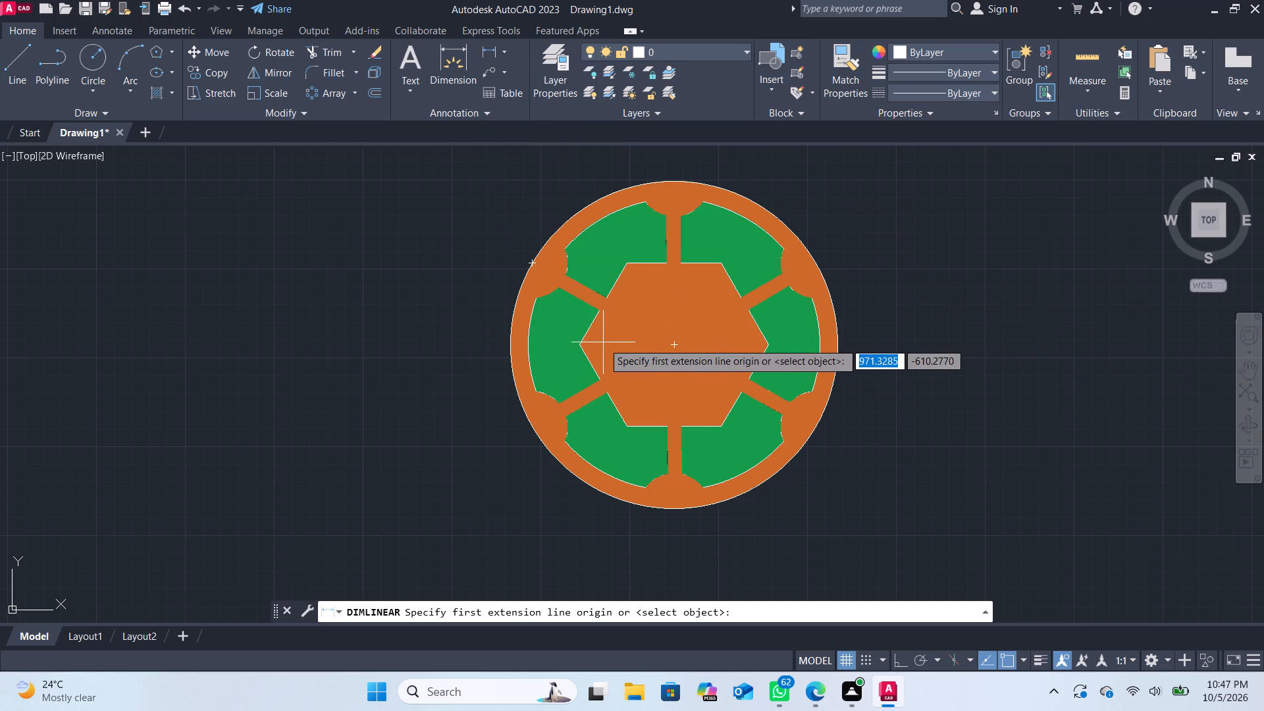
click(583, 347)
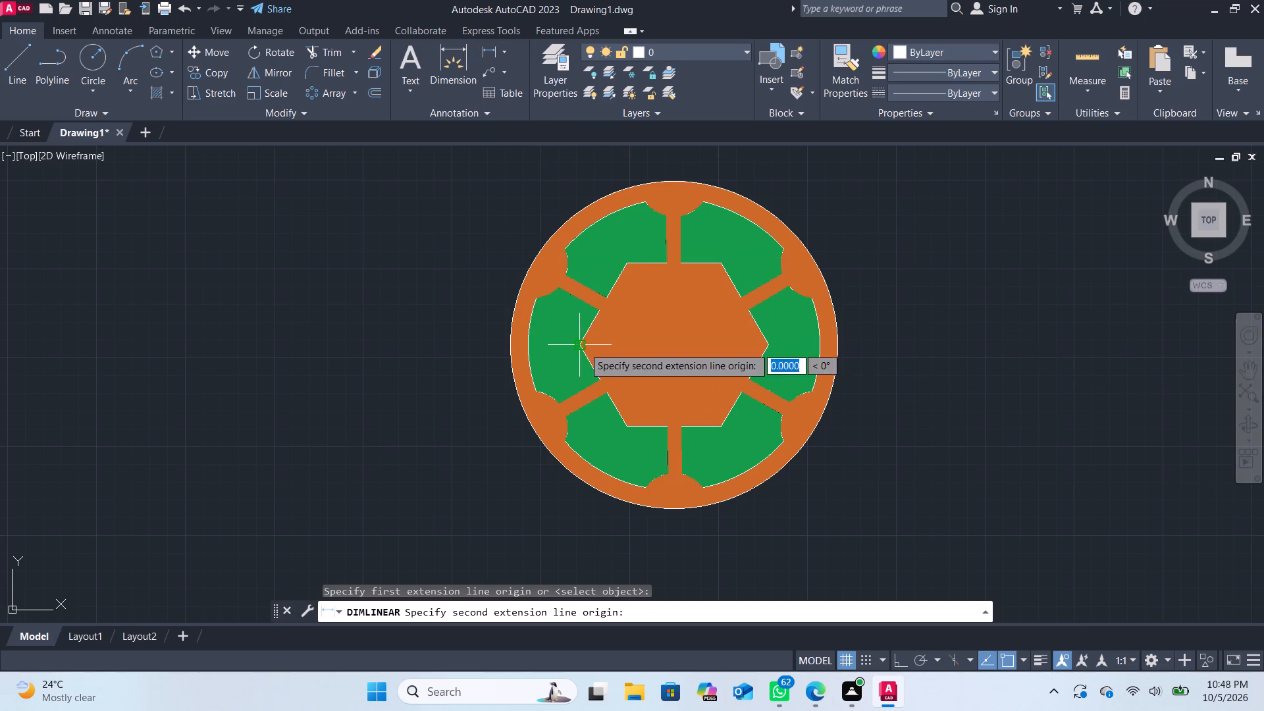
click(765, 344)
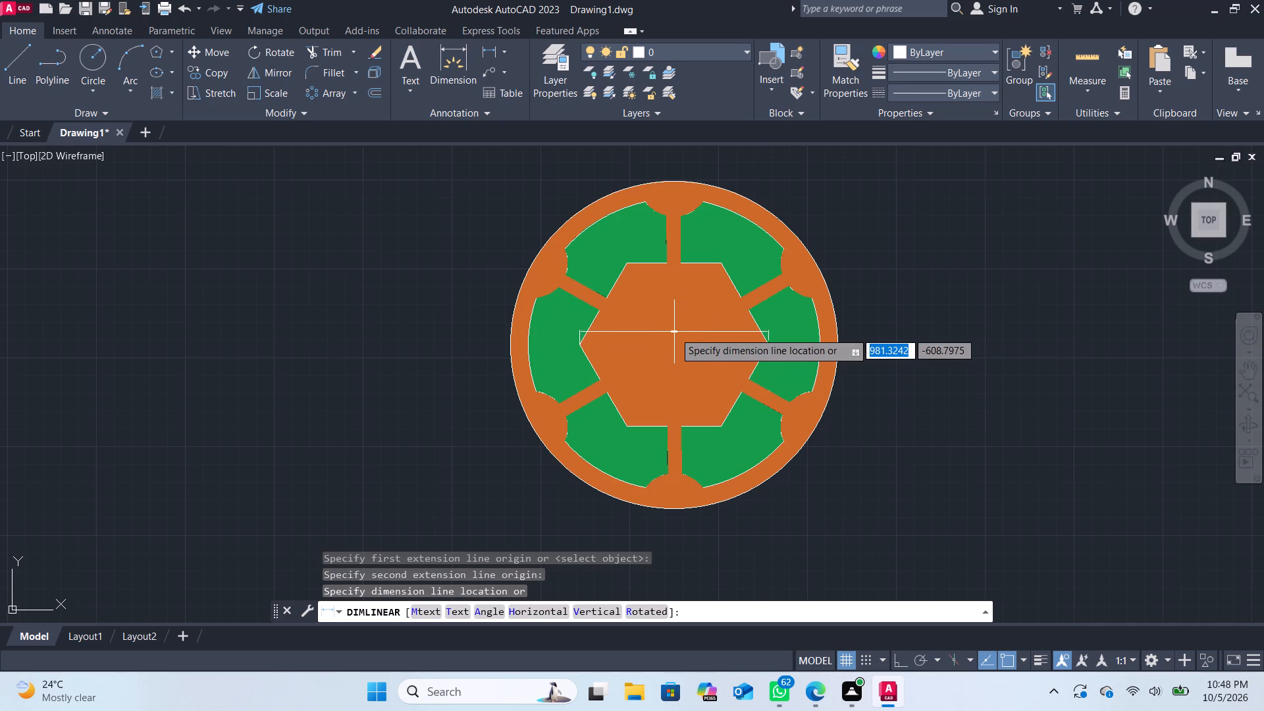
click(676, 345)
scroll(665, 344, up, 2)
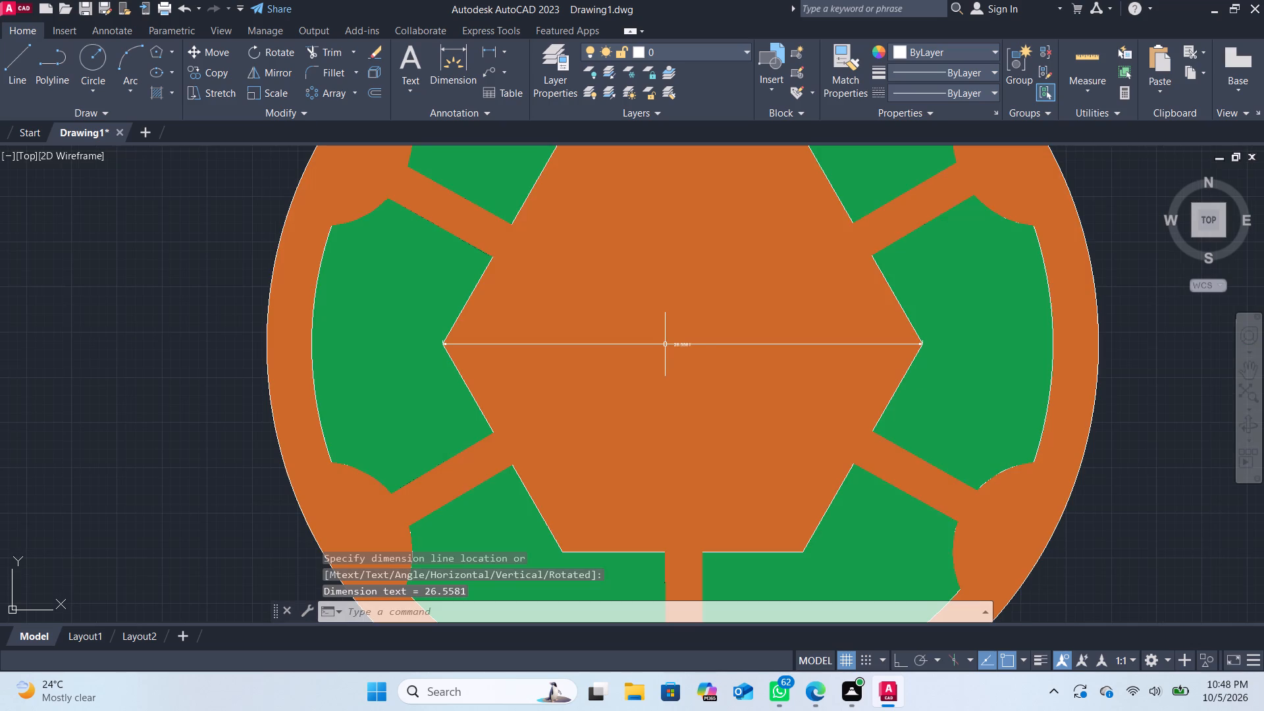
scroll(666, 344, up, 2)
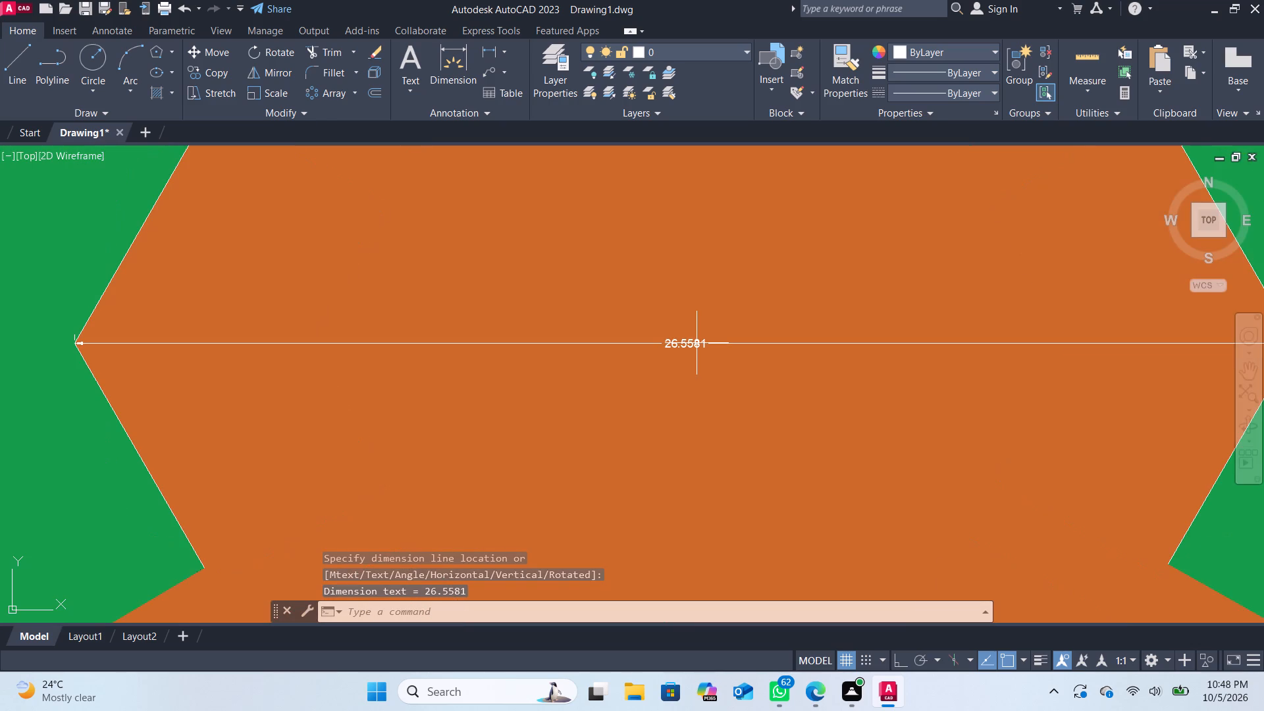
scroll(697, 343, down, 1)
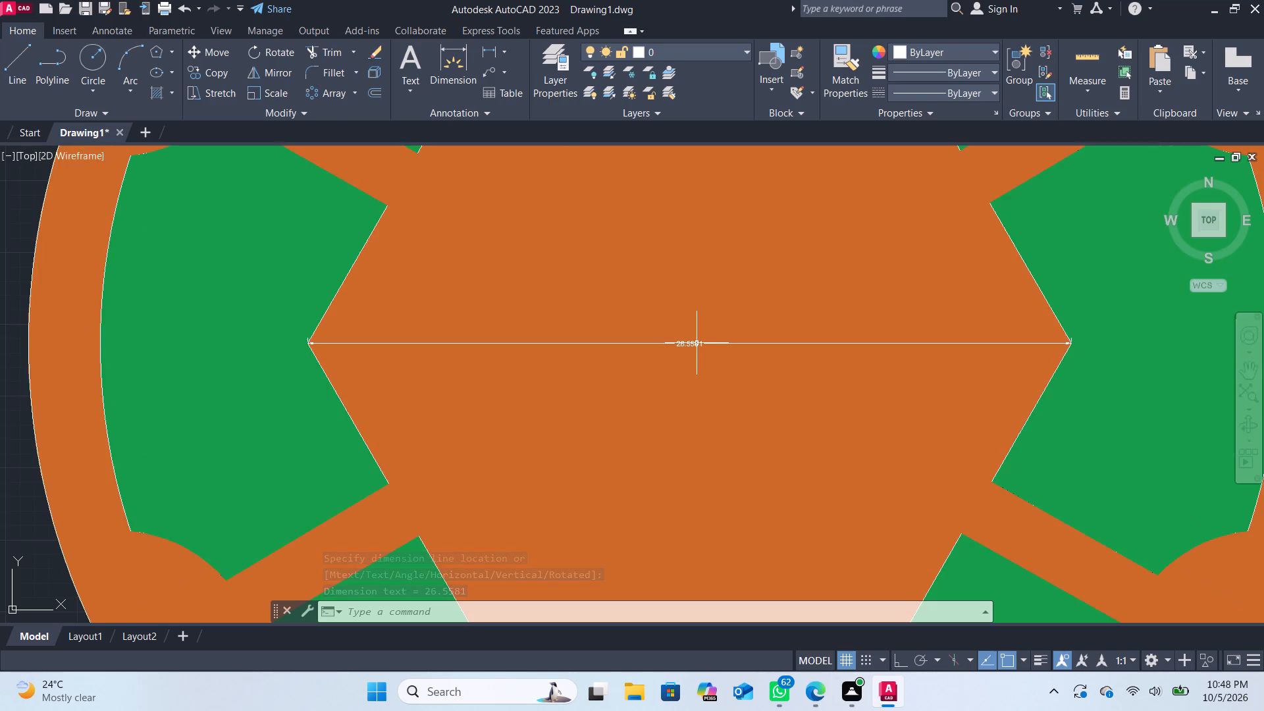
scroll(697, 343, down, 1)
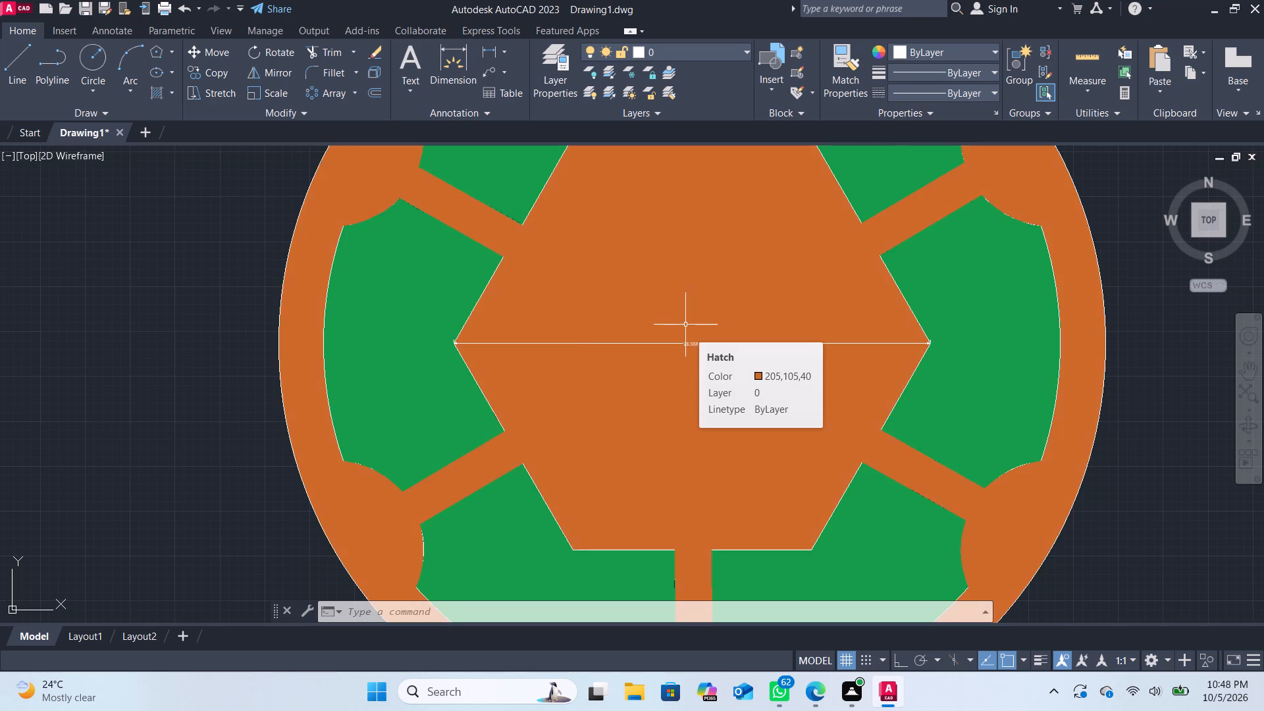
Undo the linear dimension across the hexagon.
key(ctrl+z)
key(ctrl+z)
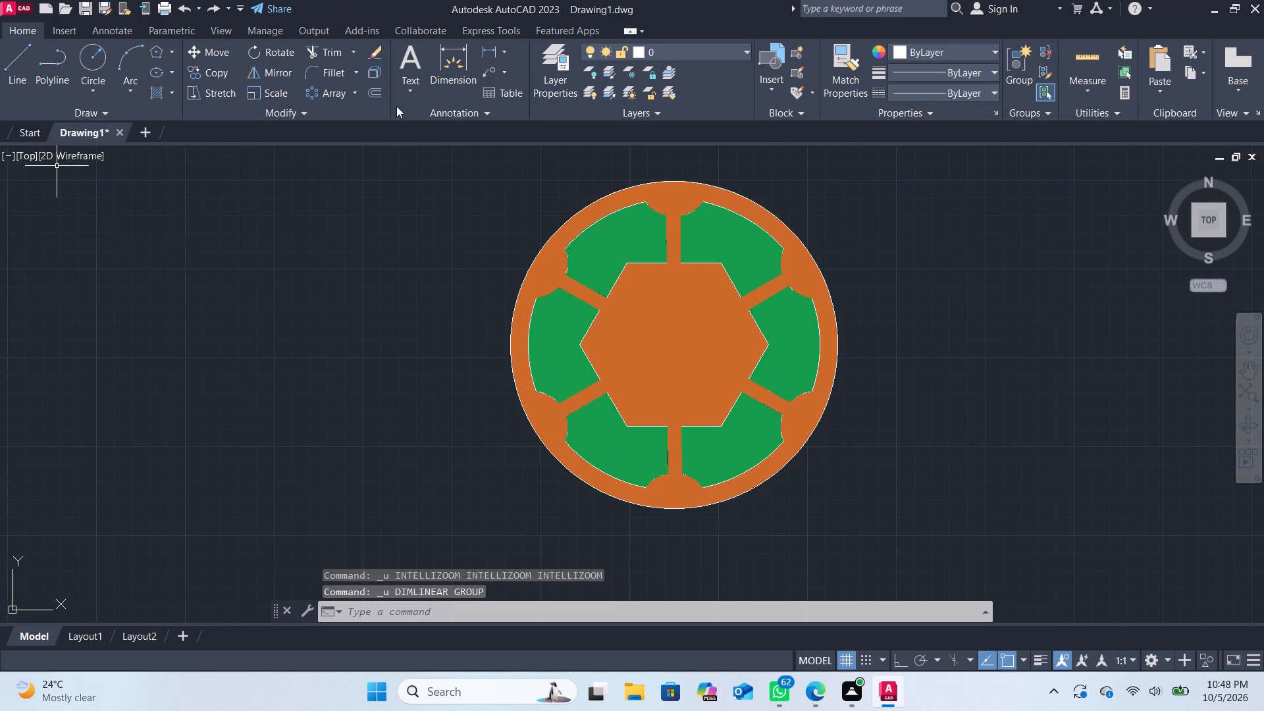
Add a radius dimension to the rounded end of the top slot, placing its text outside the outer circle on the left.
scroll(489, 280, up, 1)
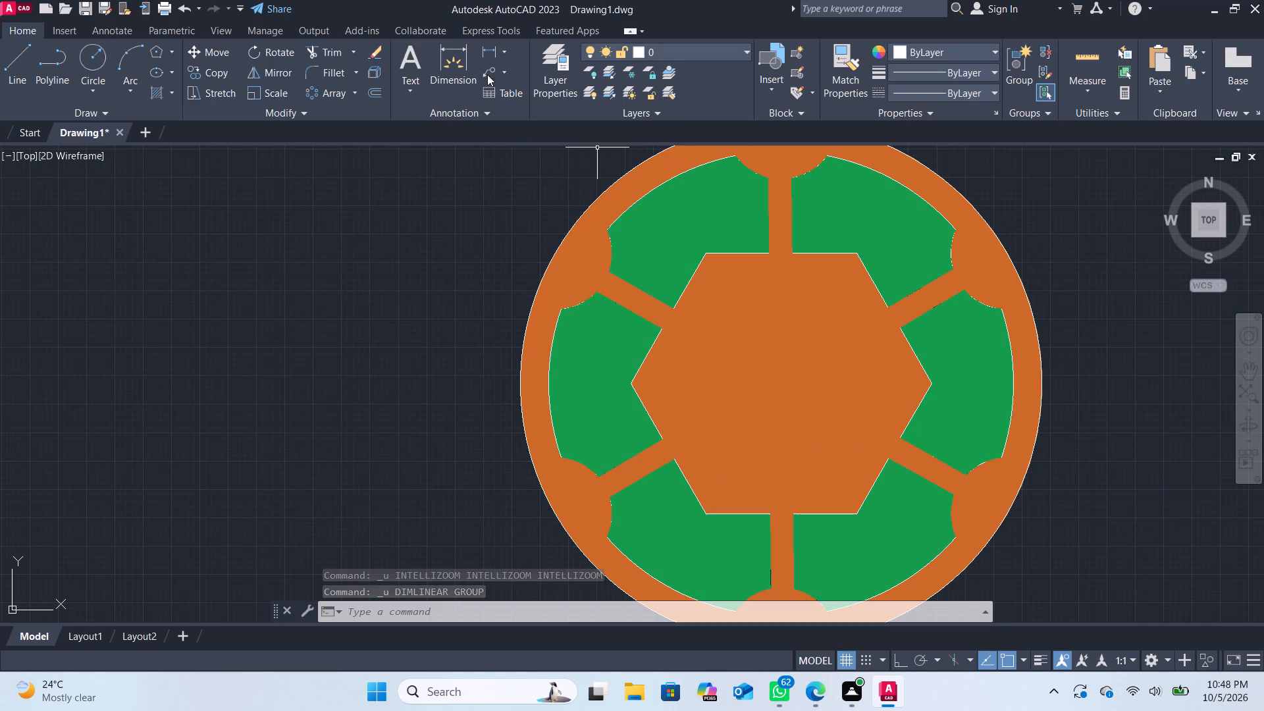
click(505, 50)
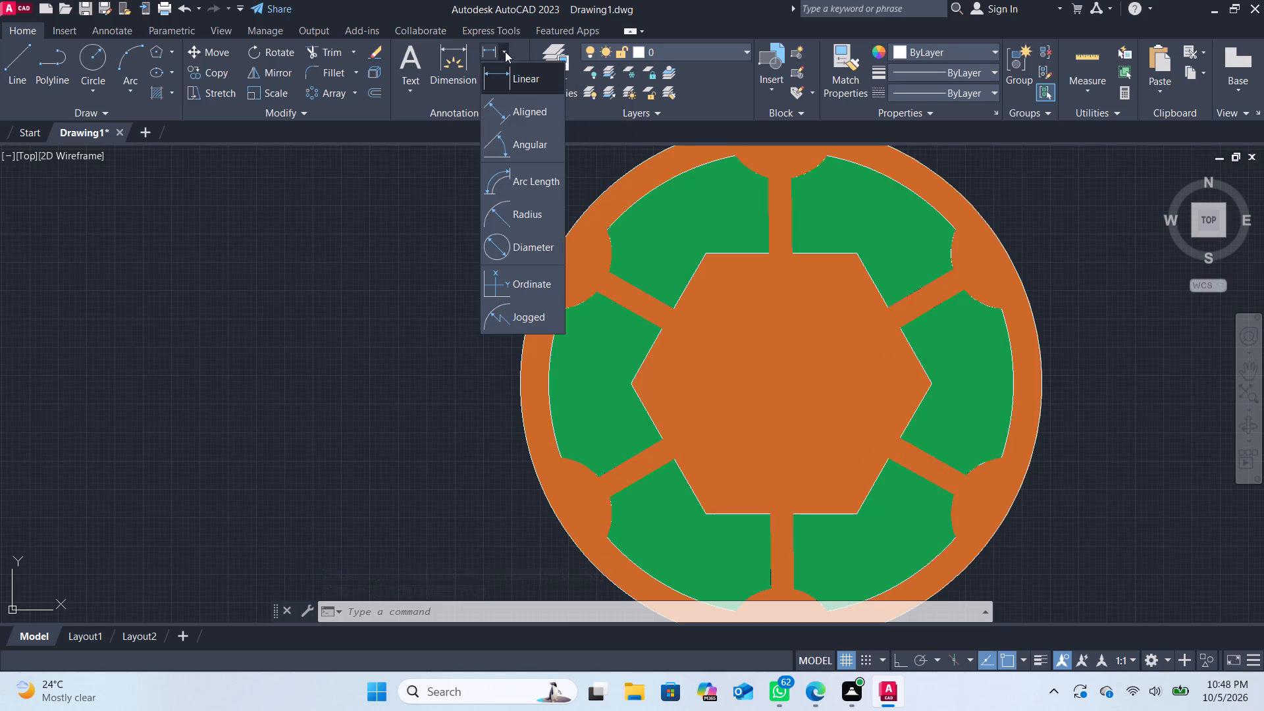
click(527, 219)
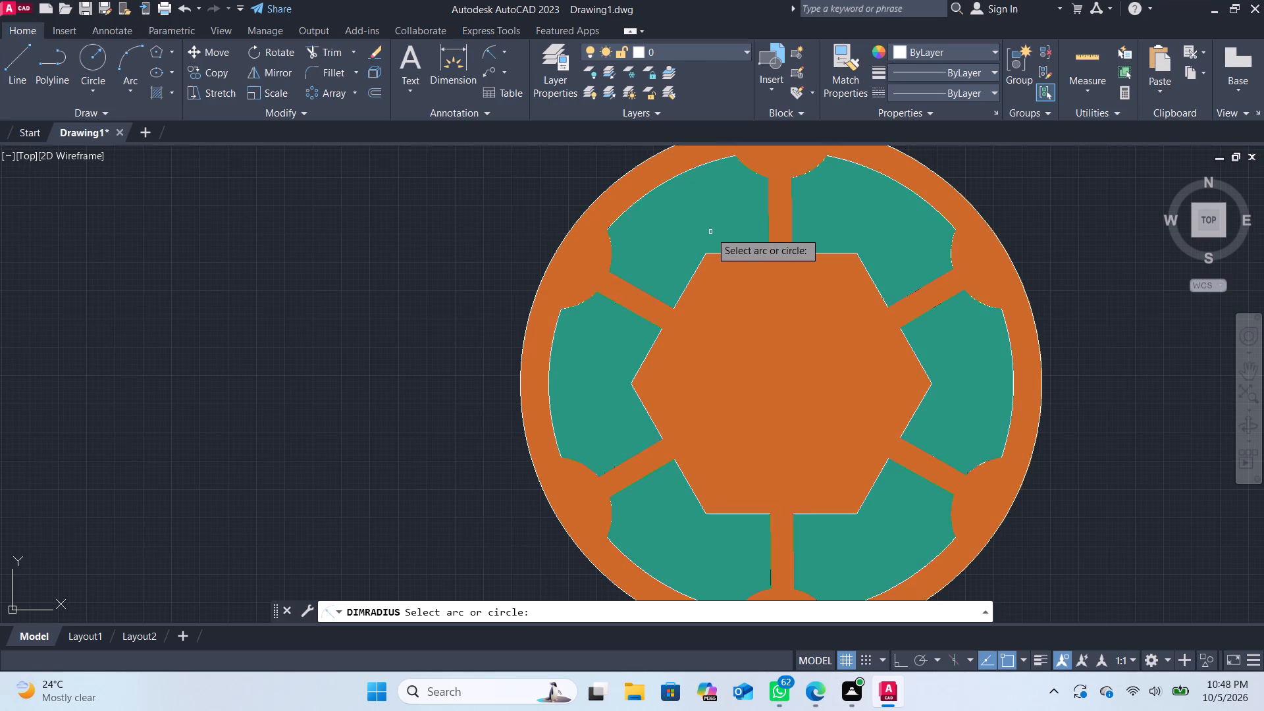
click(752, 172)
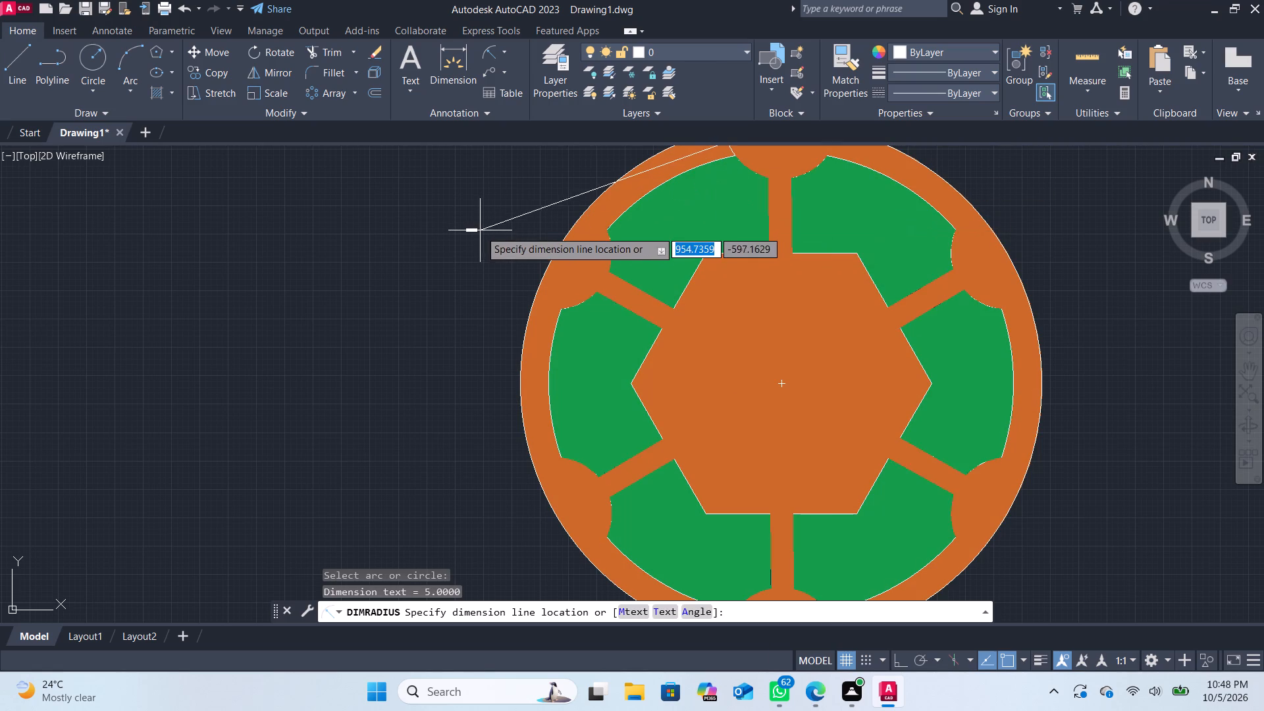
click(477, 232)
scroll(434, 252, up, 2)
scroll(434, 250, down, 2)
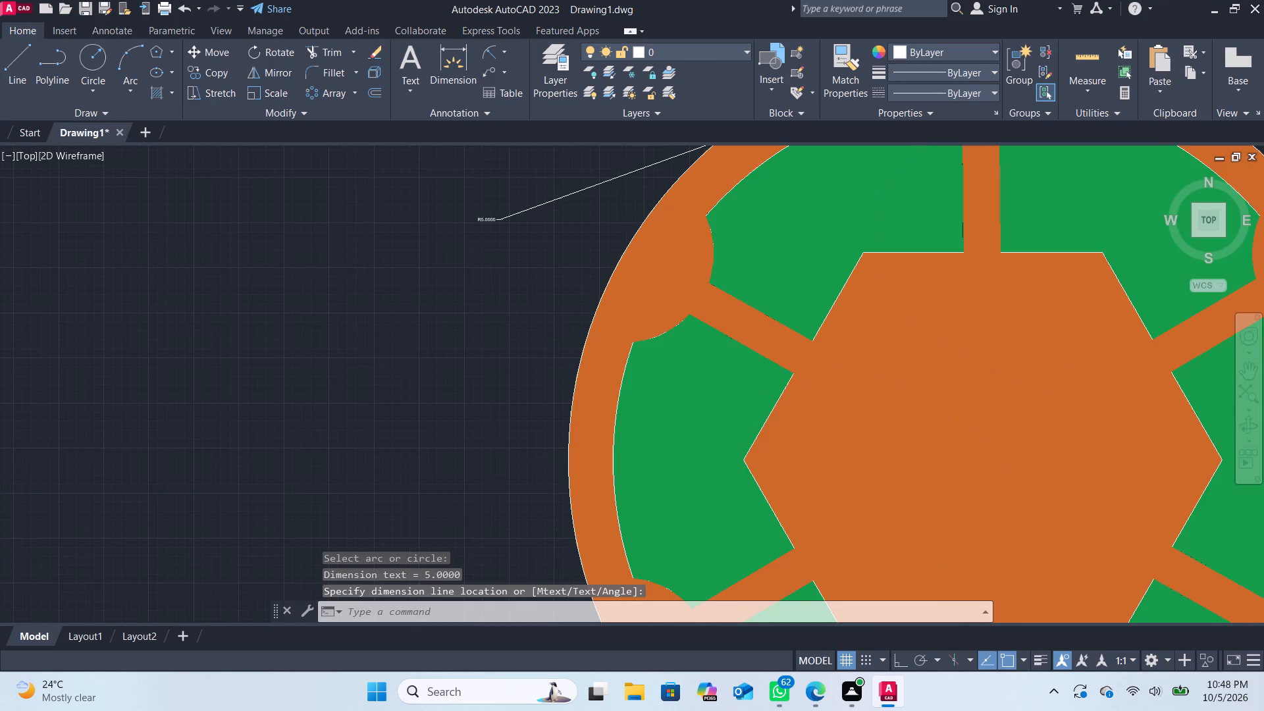
scroll(434, 250, down, 1)
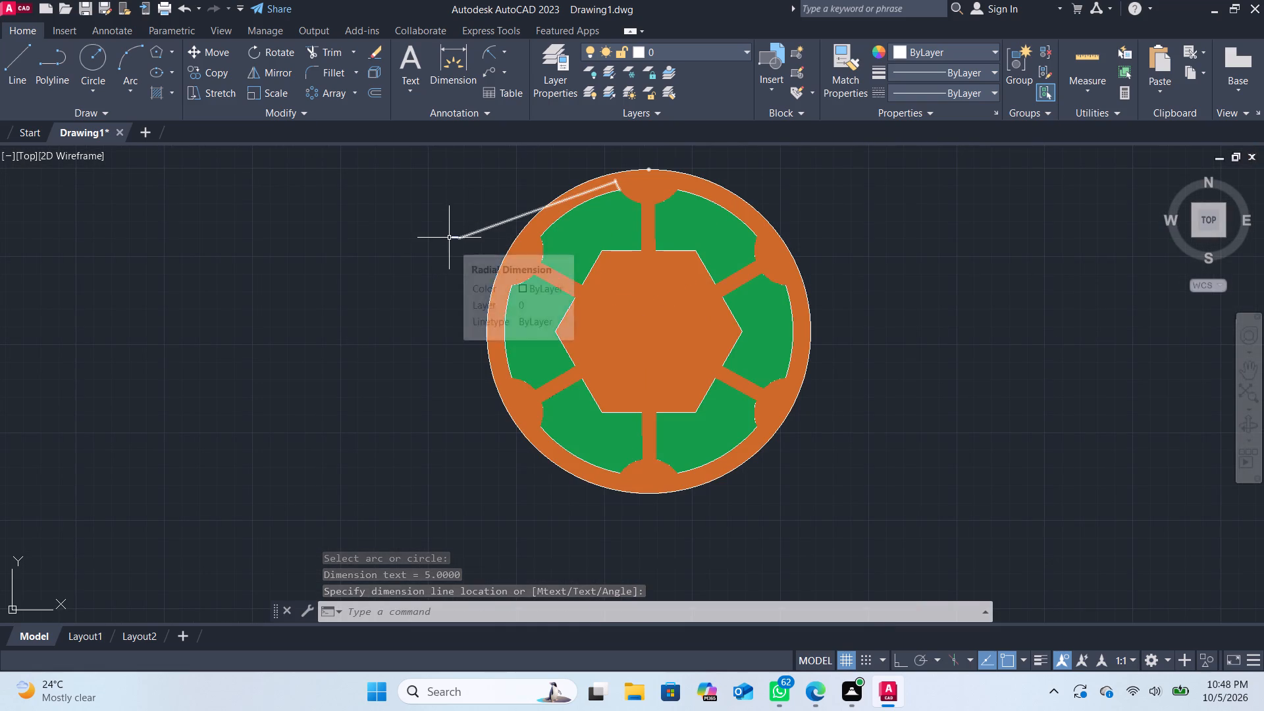
Modify the Standard dimension style to a text height of 2.2 and set it as current.
text(dim)
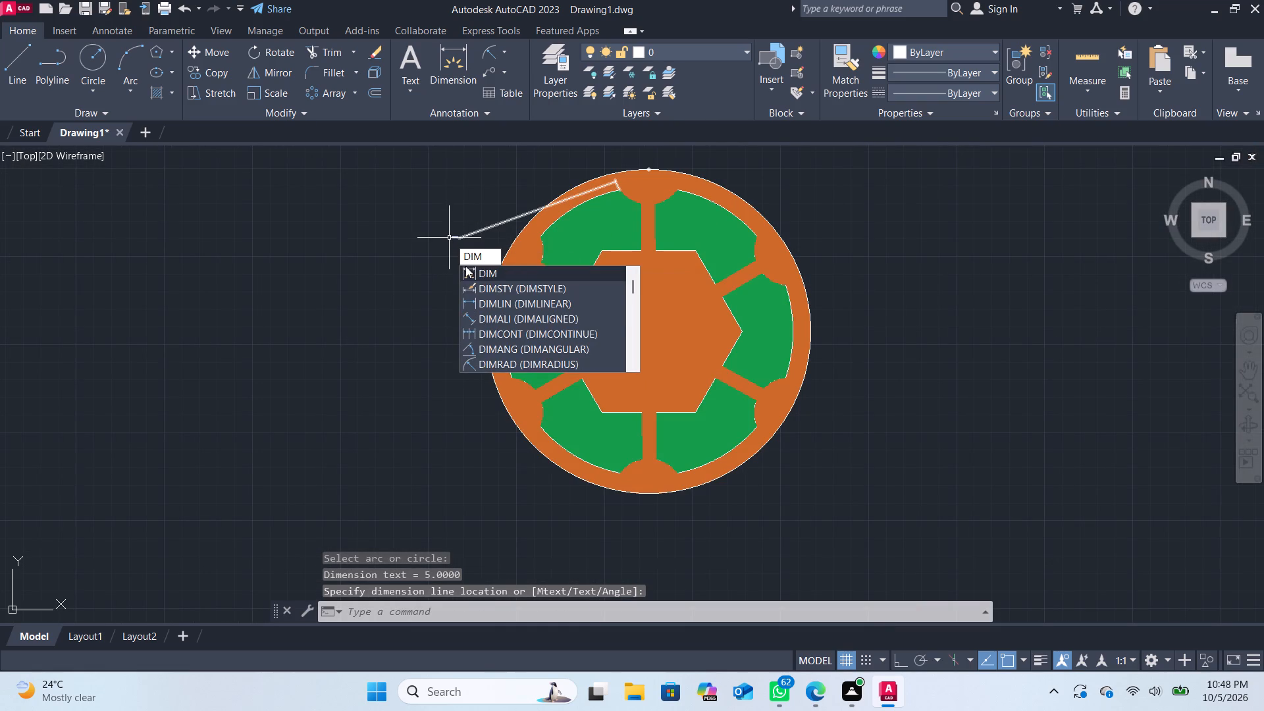
click(522, 290)
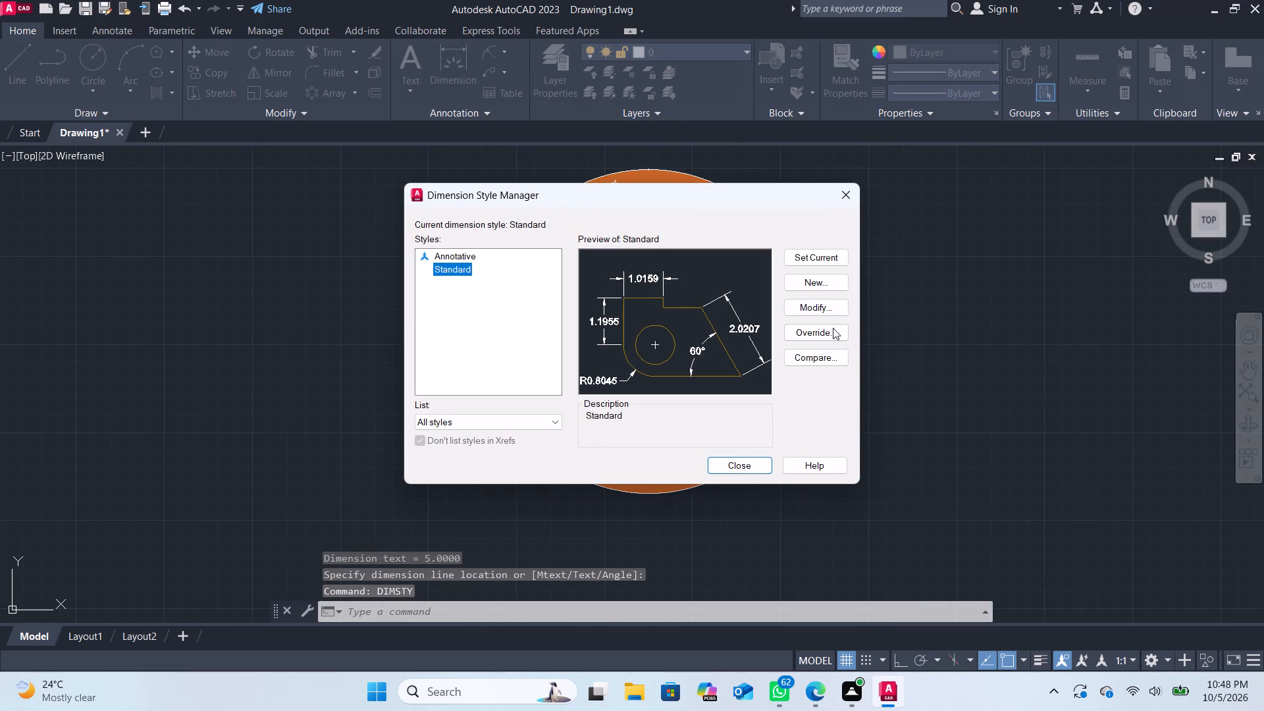
click(824, 314)
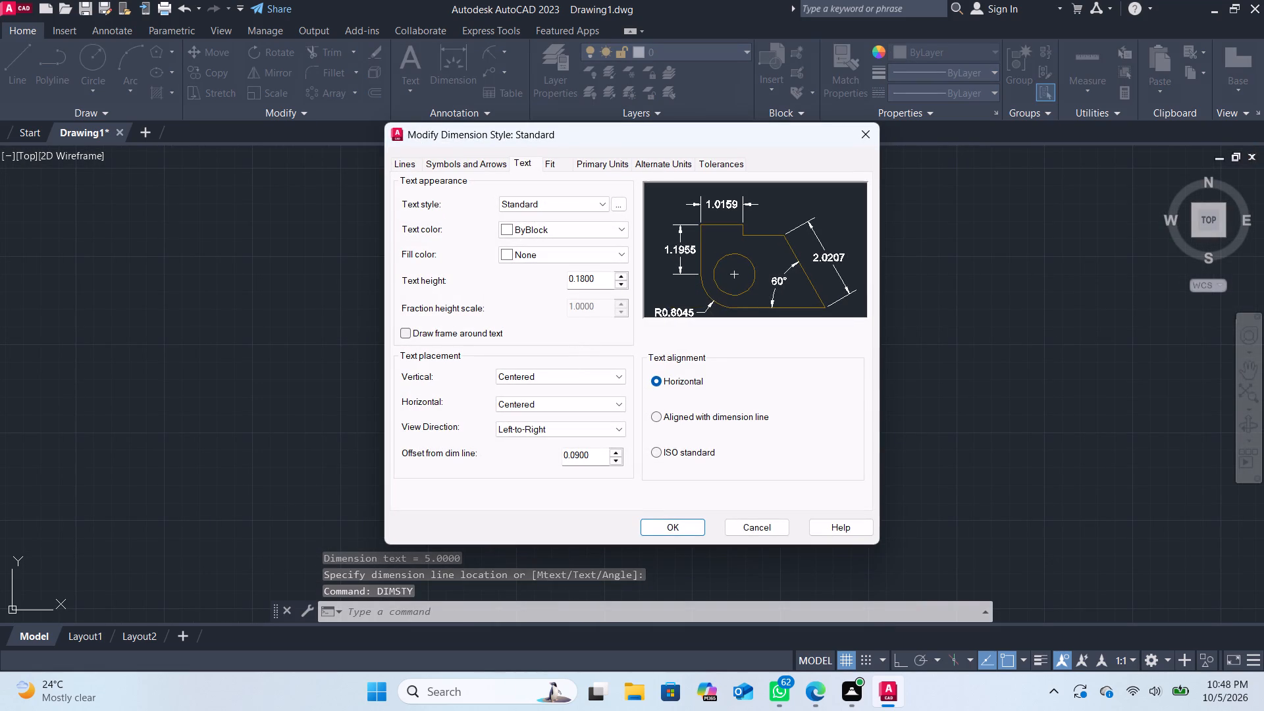
click(600, 276)
key(BackSpace)
key(BackSpace)
key(BackSpace)
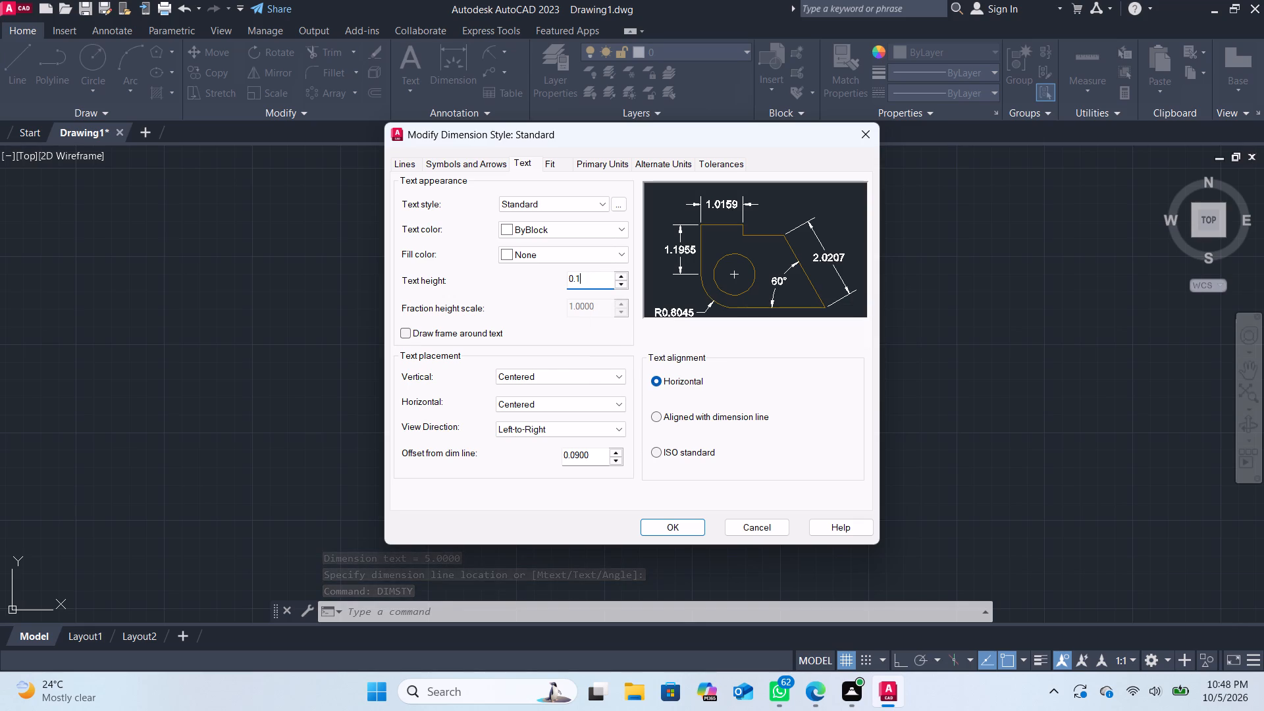
key(BackSpace)
key(BackSpace)
key(BackSpace)
key(BackSpace)
text(2.1)
key(BackSpace)
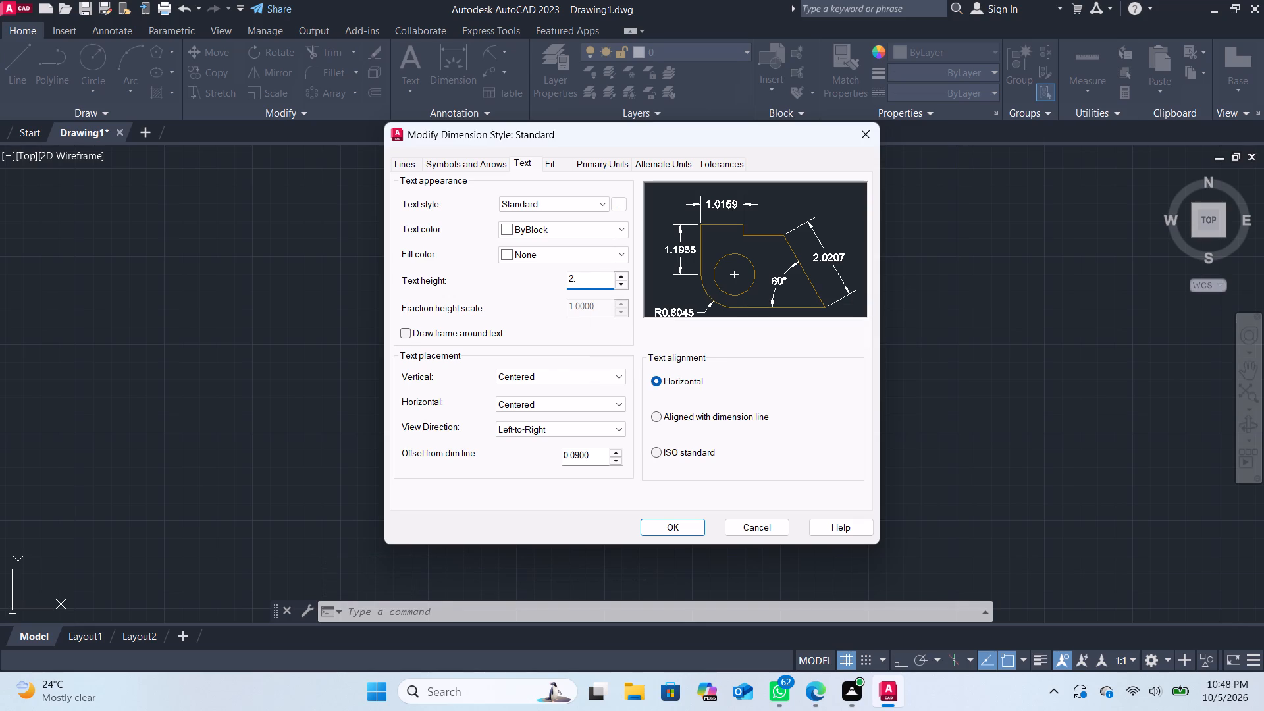
key(2)
key(Return)
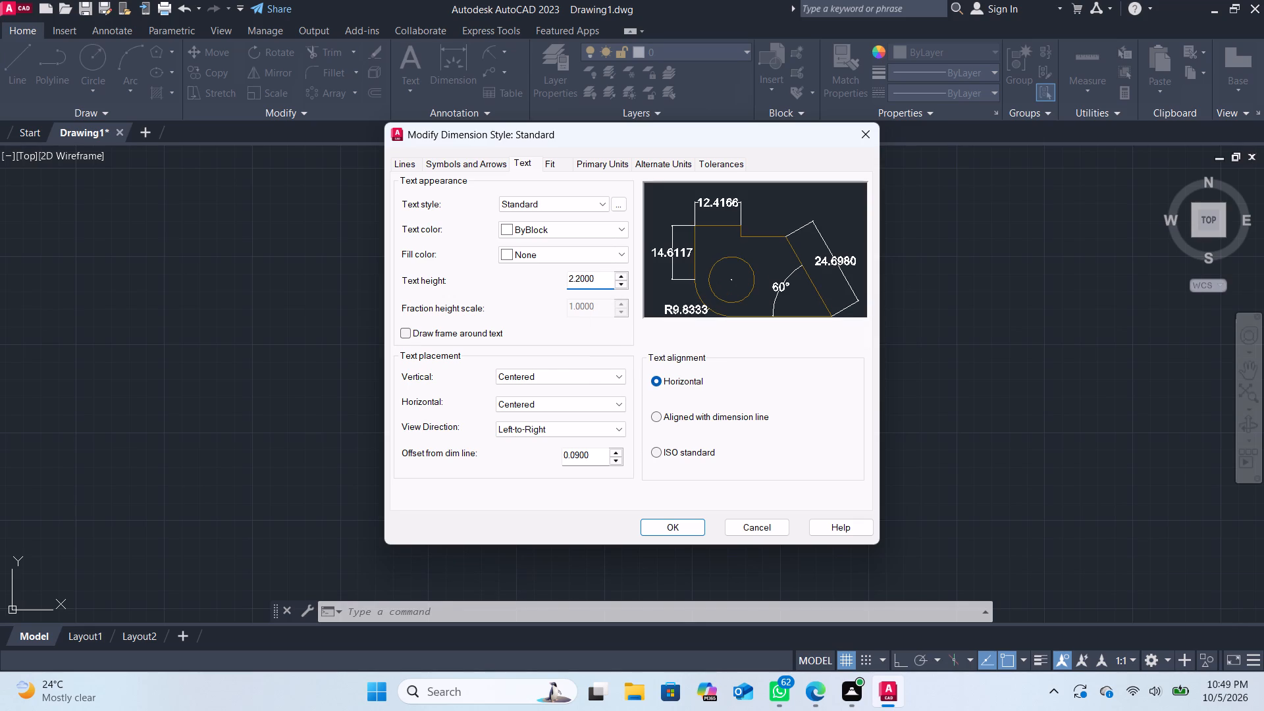
click(662, 520)
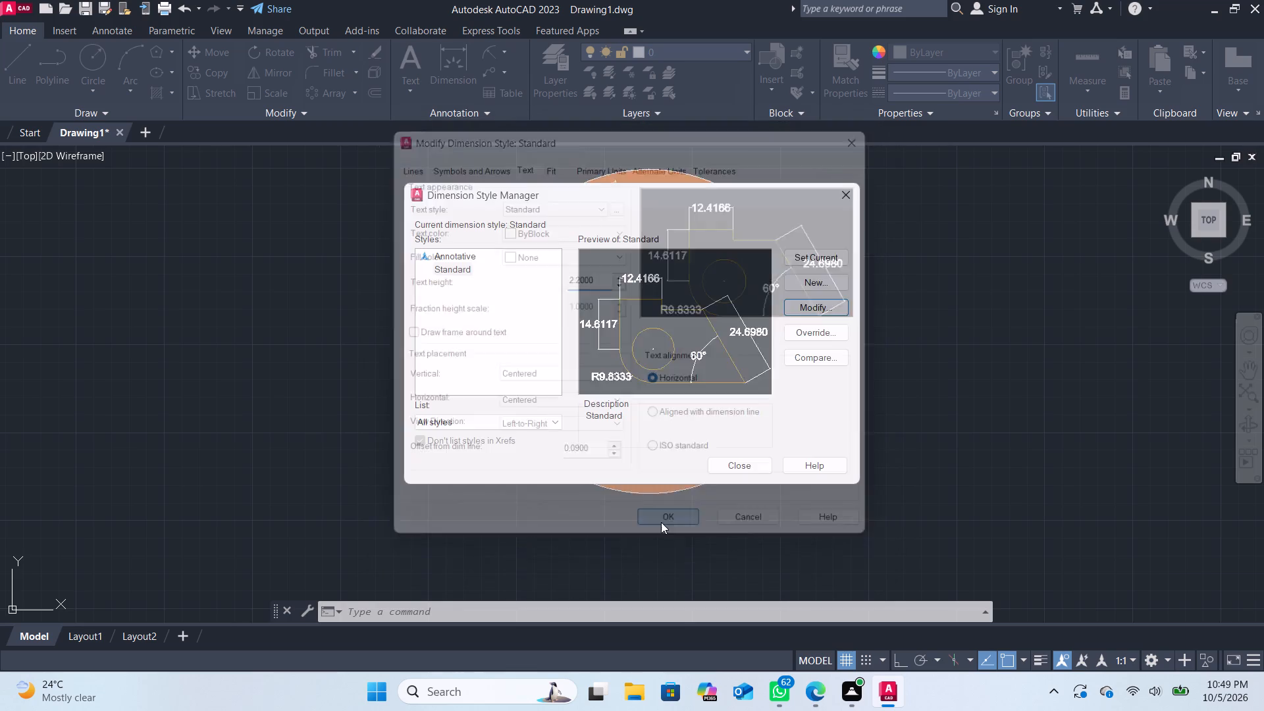
click(824, 257)
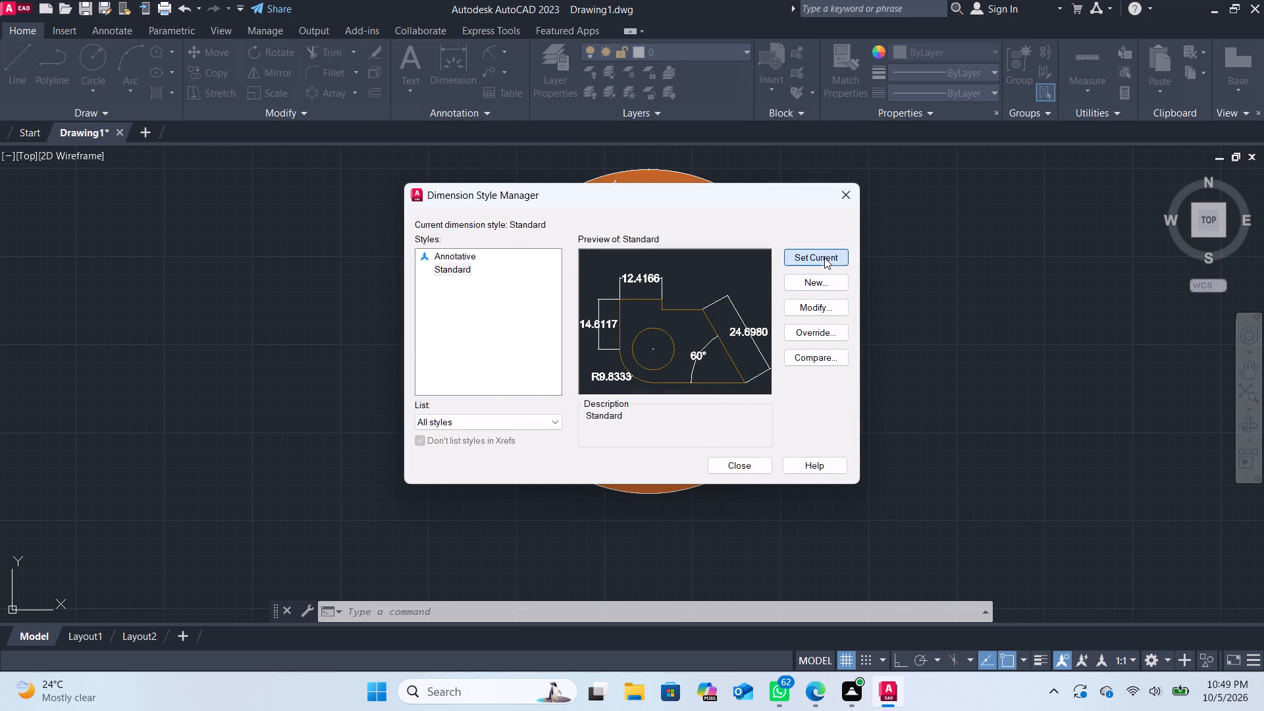
click(729, 467)
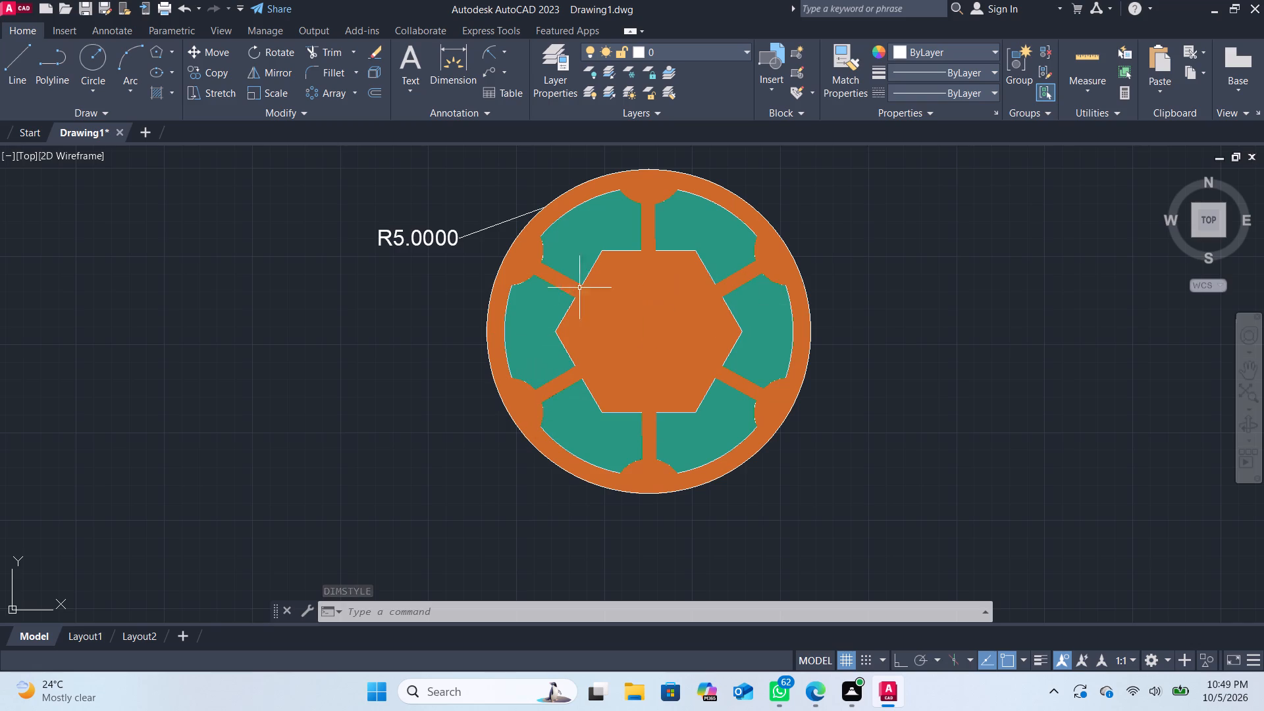
Add a diameter dimension to the outer circle, placing its text outside the part on the right.
click(507, 53)
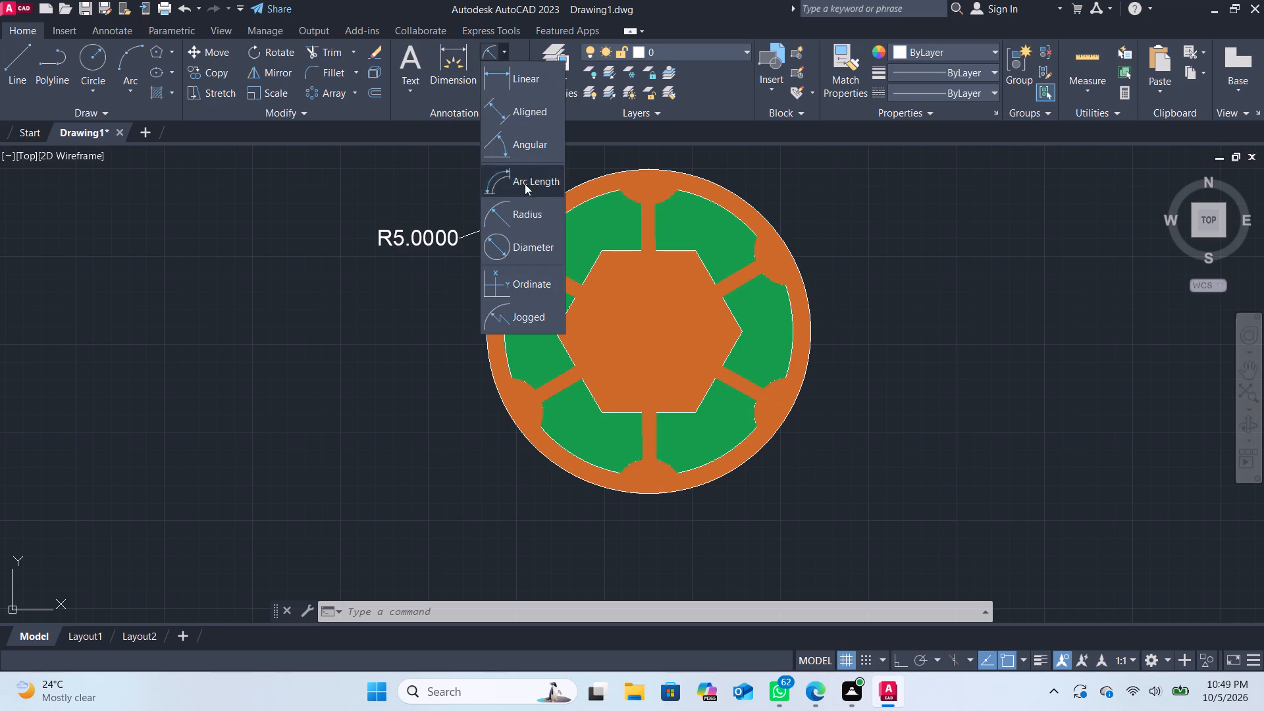
click(531, 248)
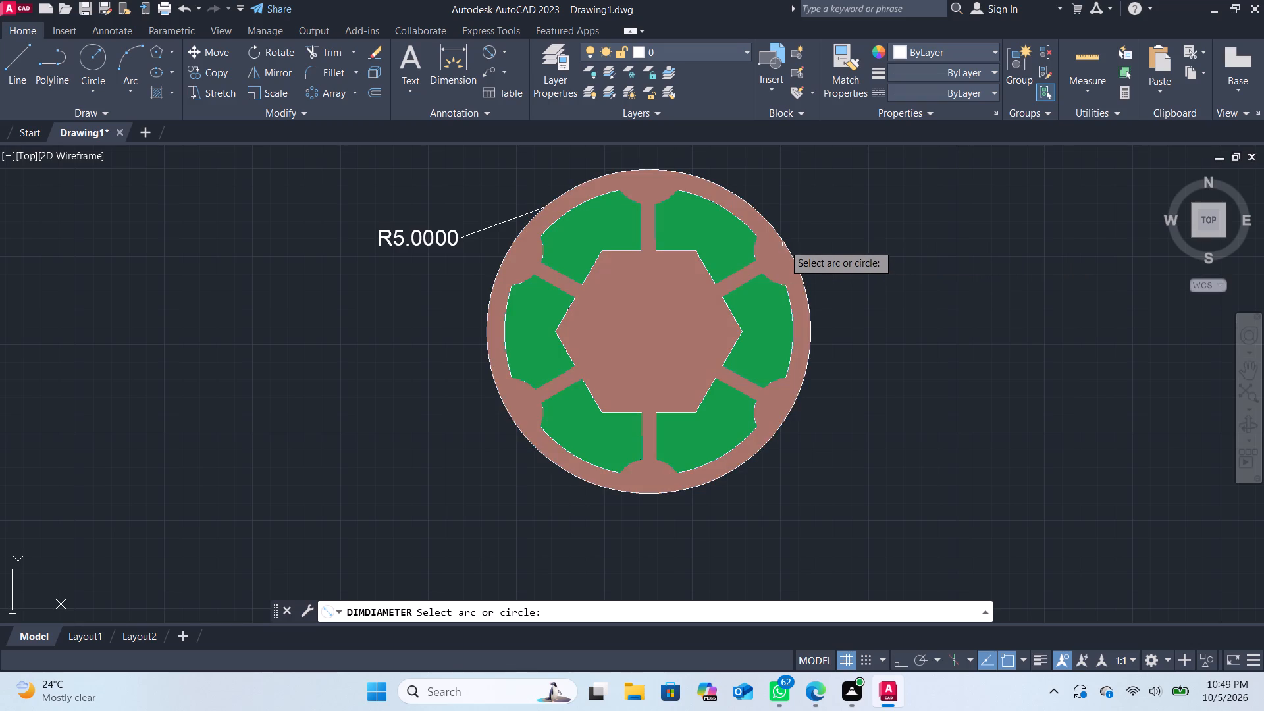
click(786, 242)
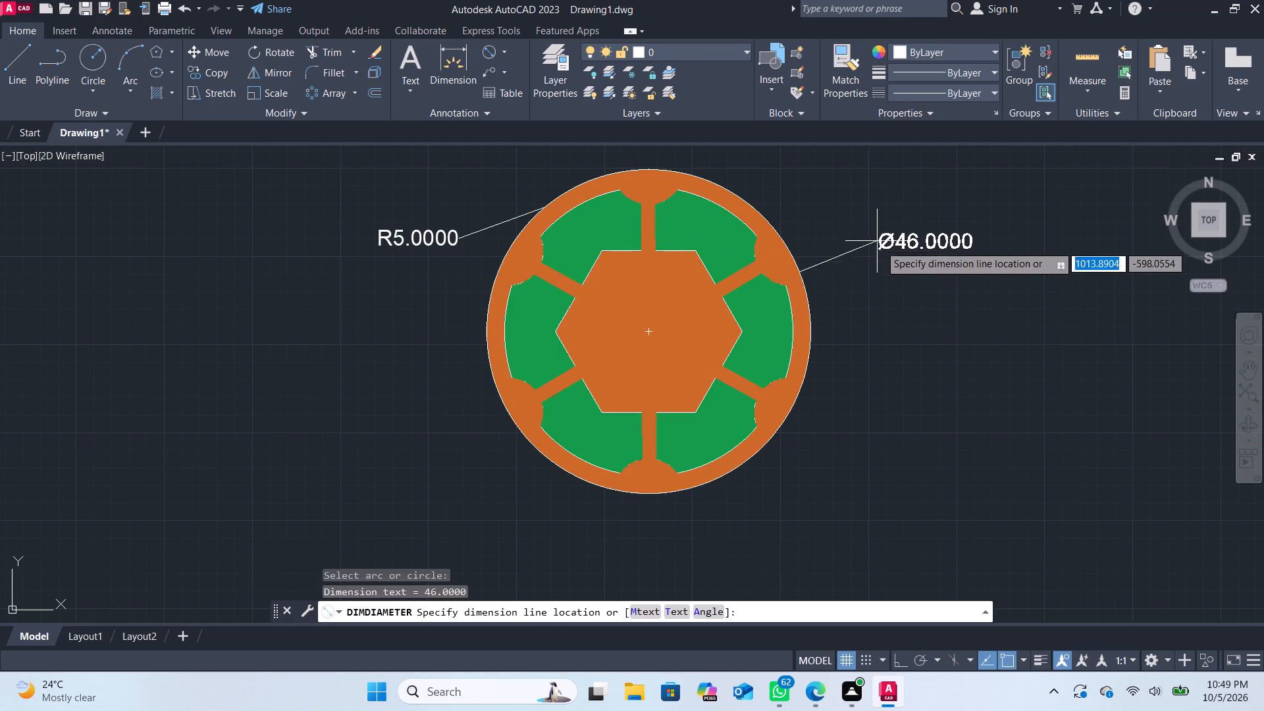
click(895, 267)
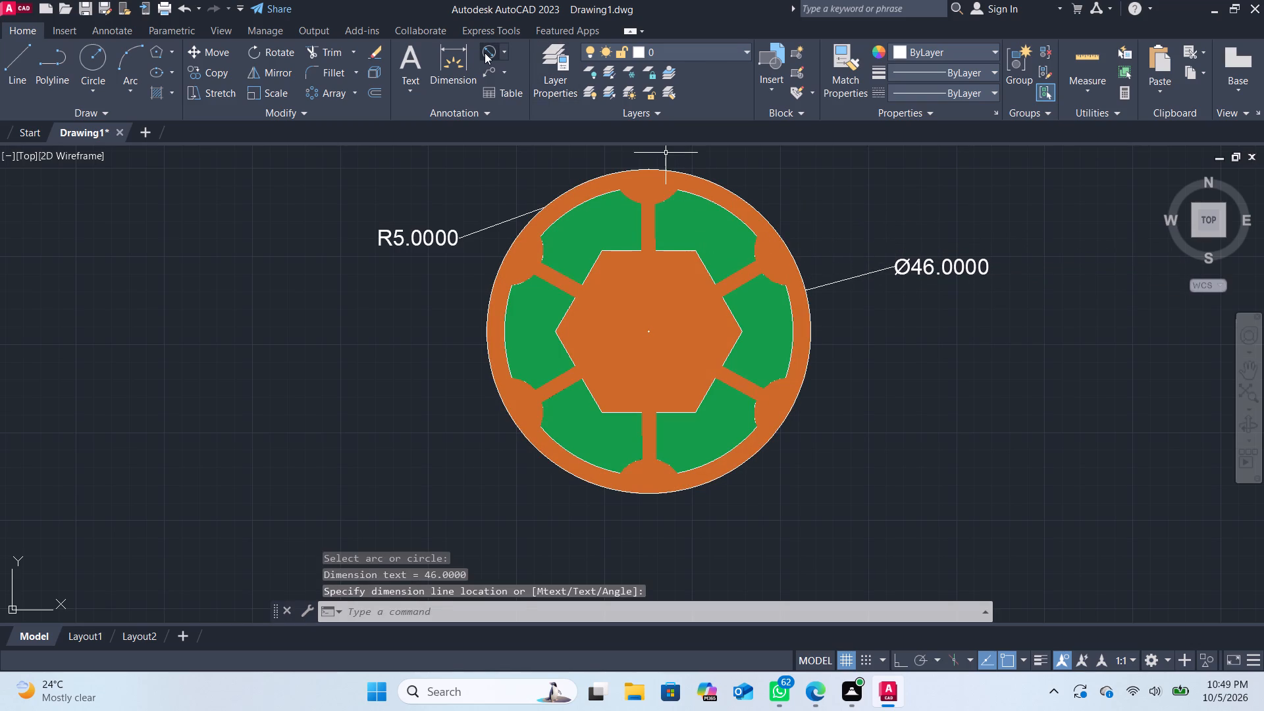
Add a diameter dimension to the outer arc of the right-hand green regions, placing its text outside the part at the lower right.
click(485, 53)
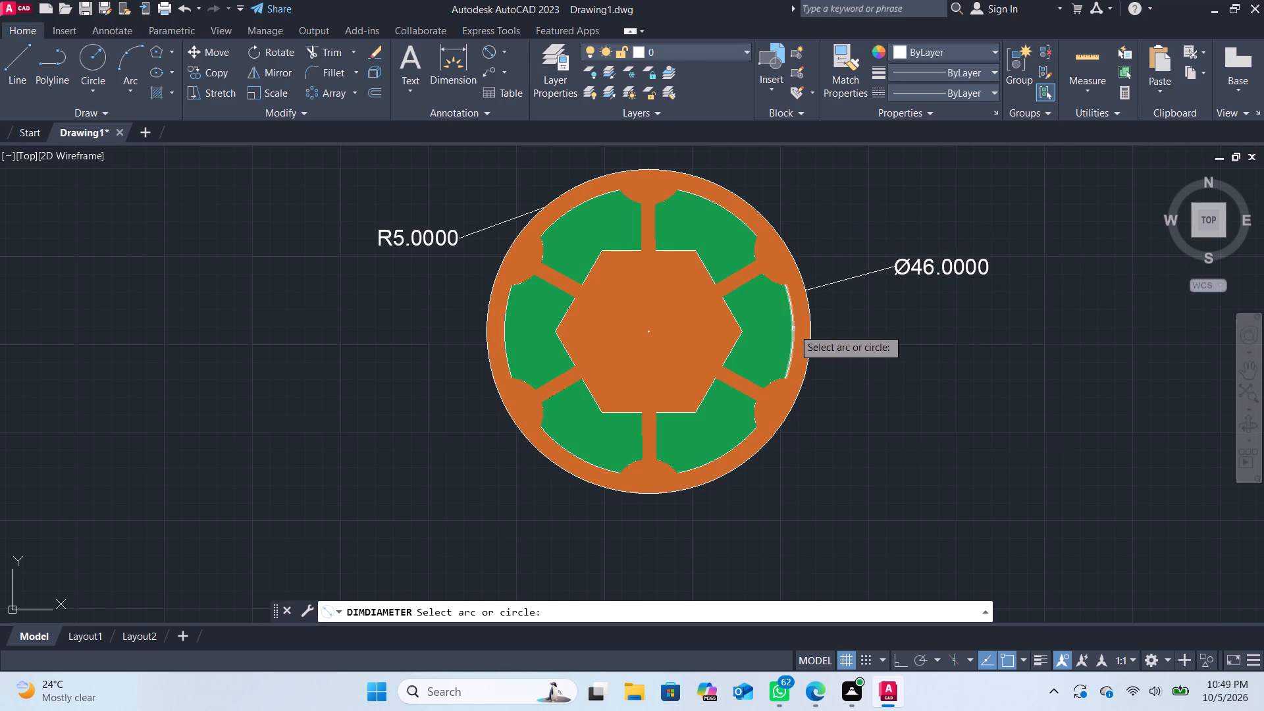
click(794, 329)
click(887, 405)
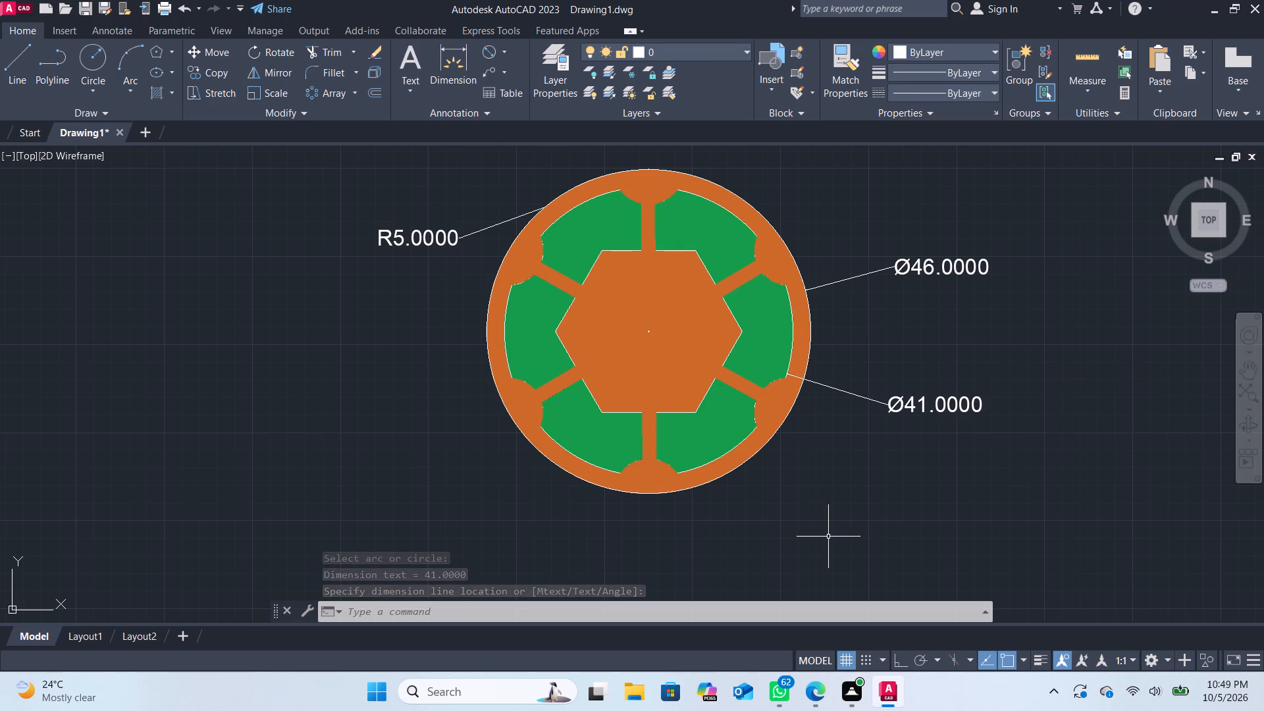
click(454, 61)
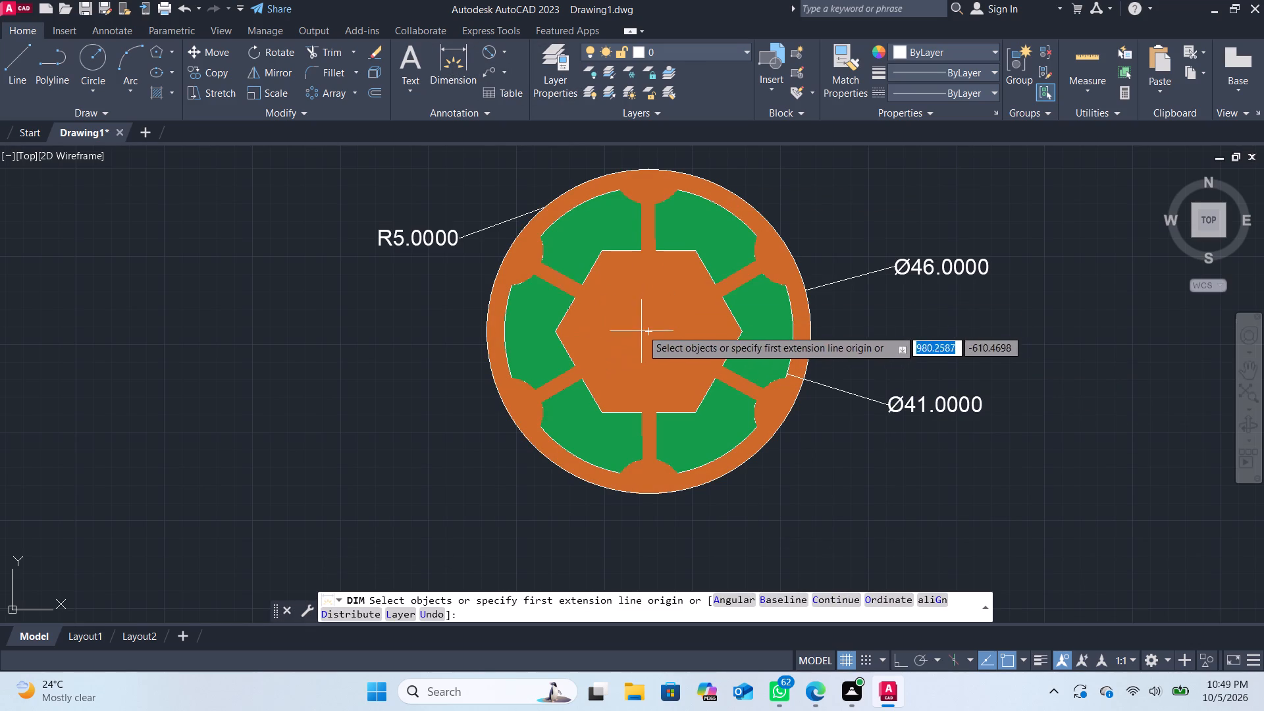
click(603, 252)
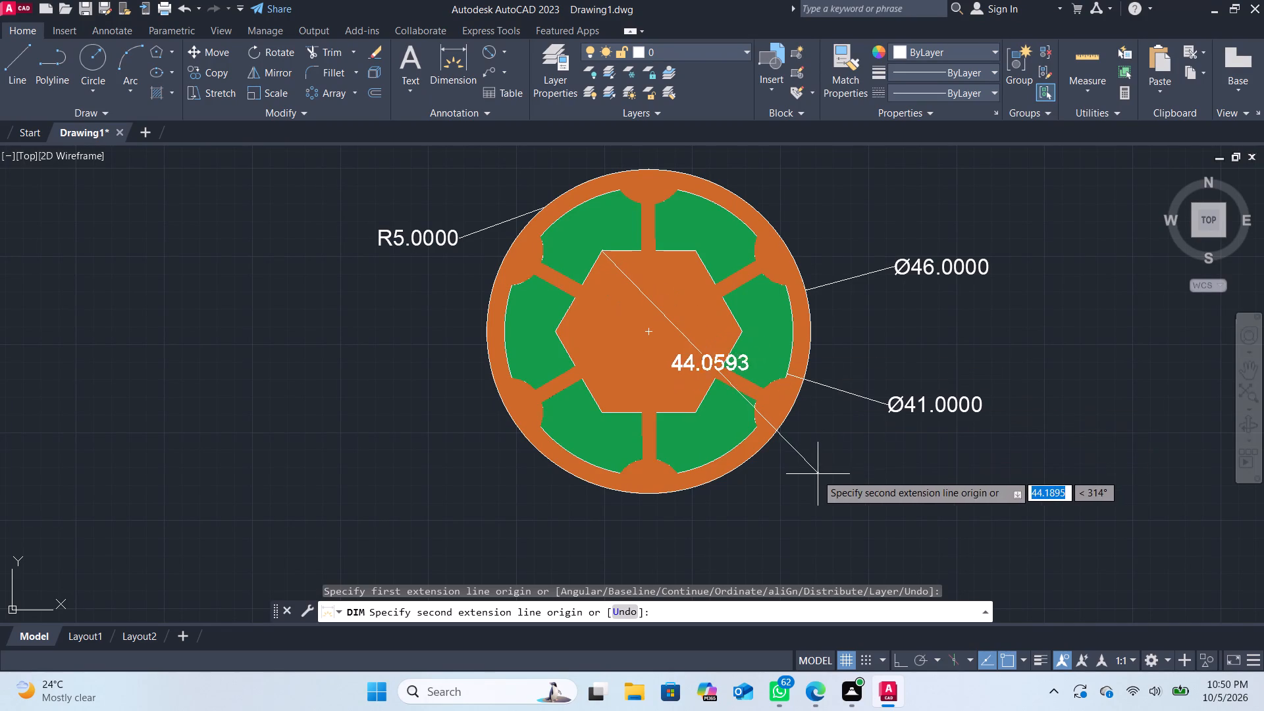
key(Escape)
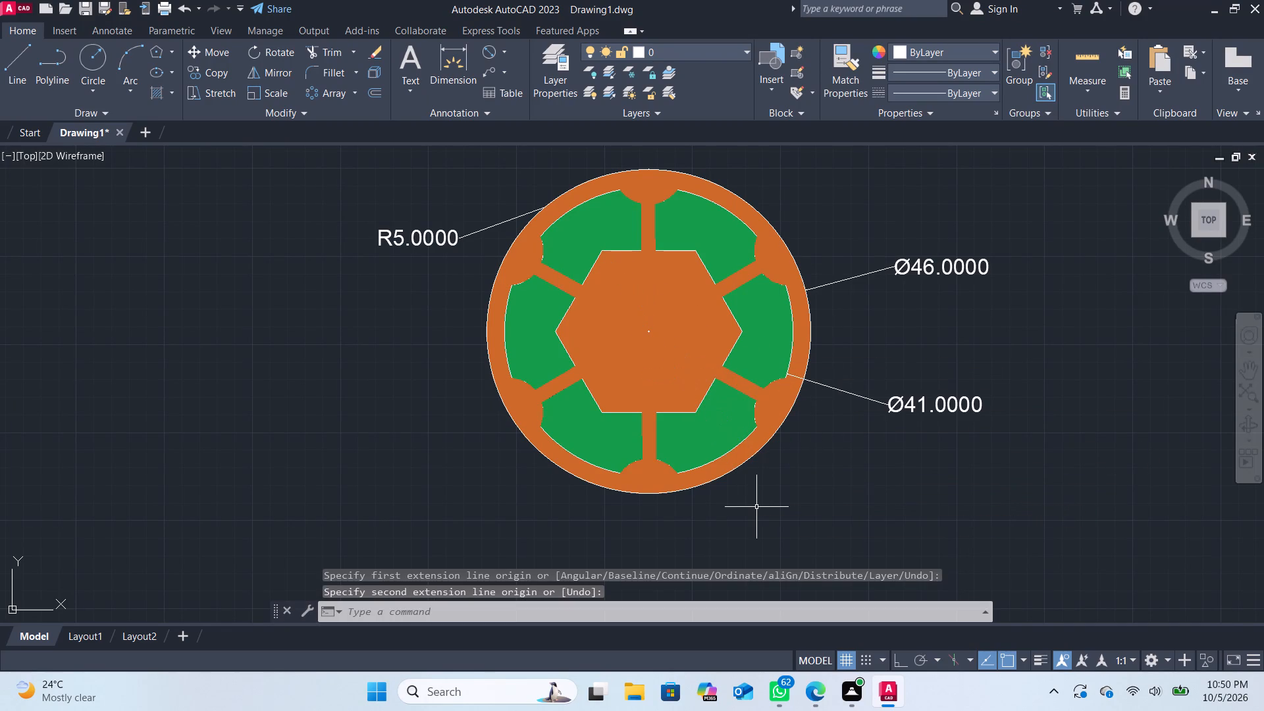
Turn off command log file recording with the LOGFILEOFF command.
middle_drag(935, 508, 919, 510)
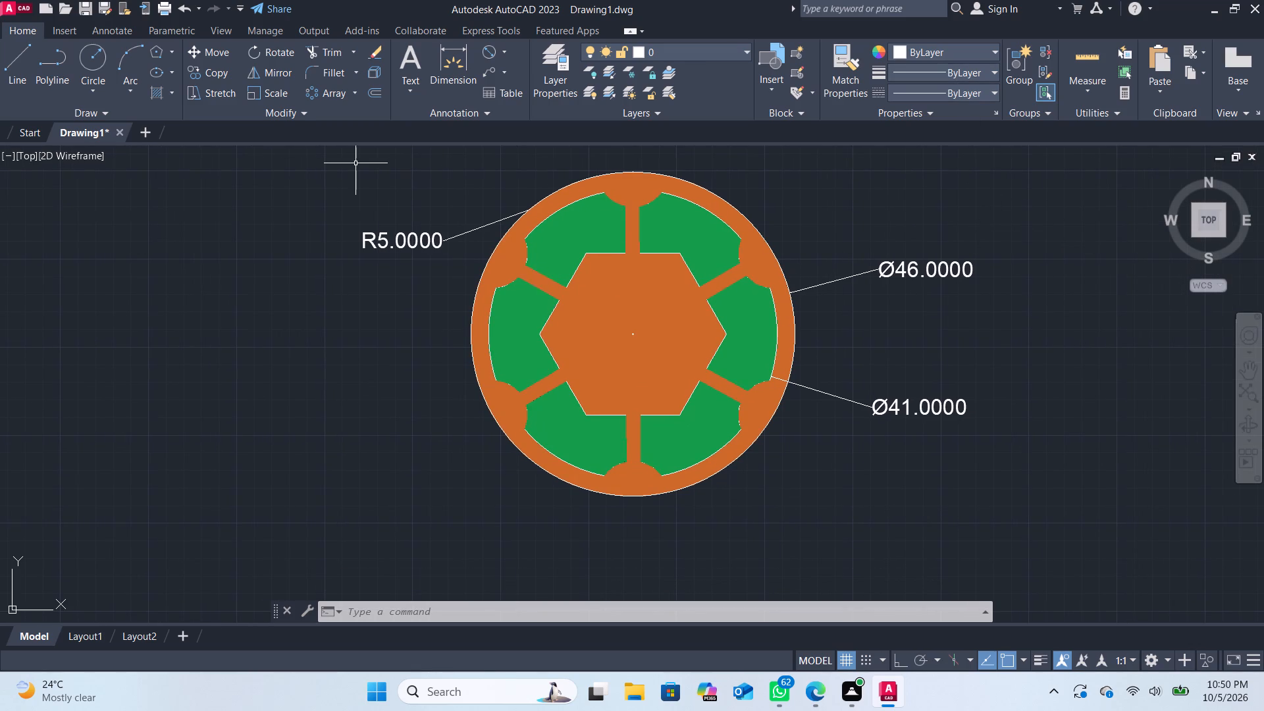
click(399, 615)
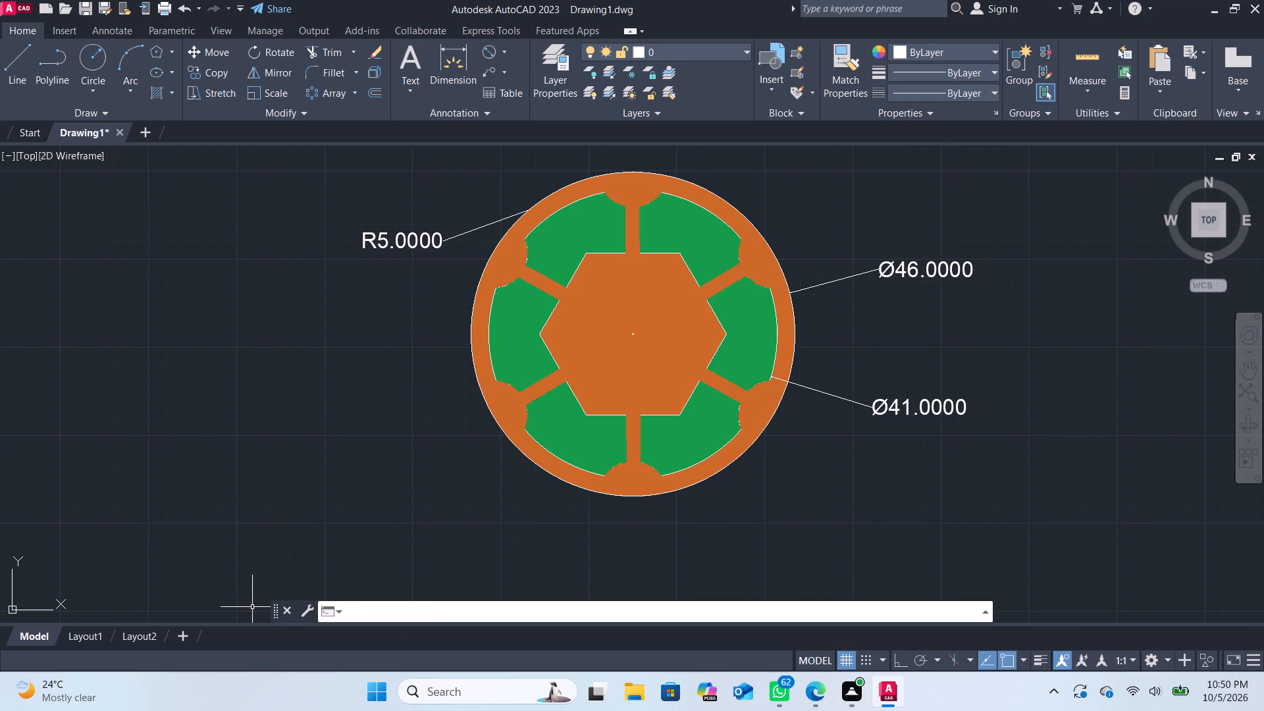
text(log)
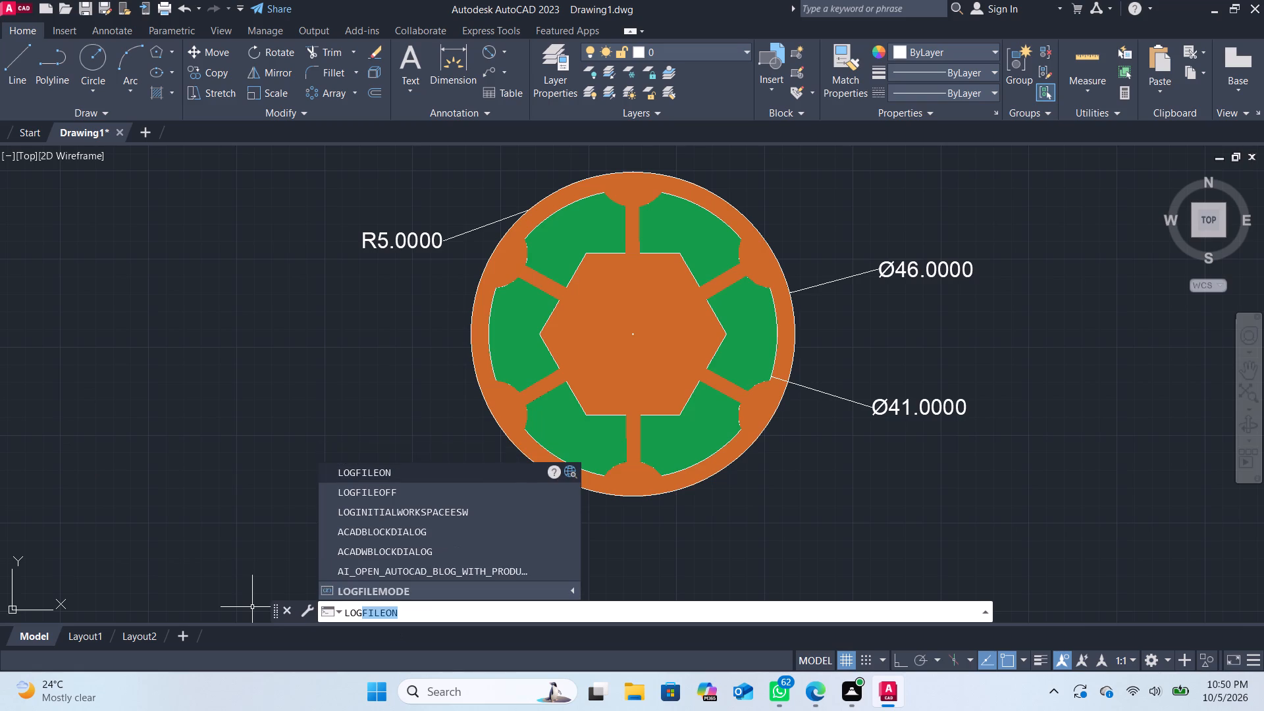
click(383, 499)
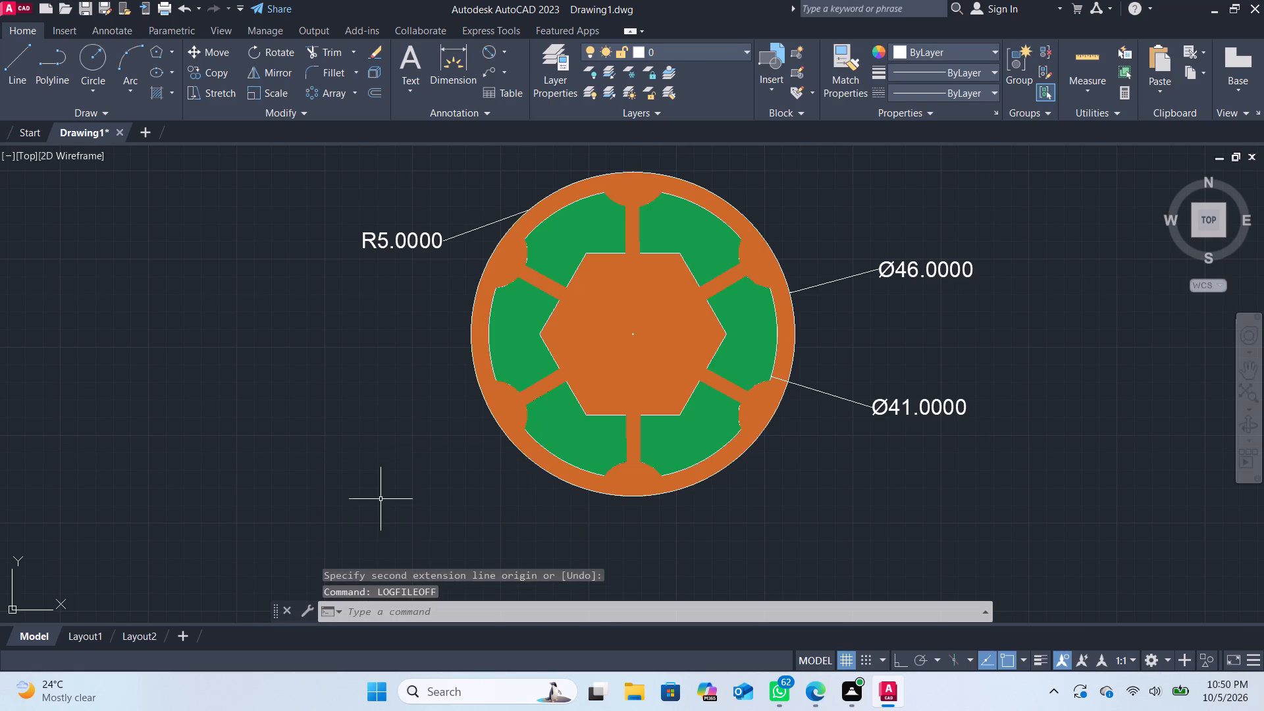
Start saving the drawing and name the file "stator drawing", keeping the .dwg extension.
key(ctrl+s)
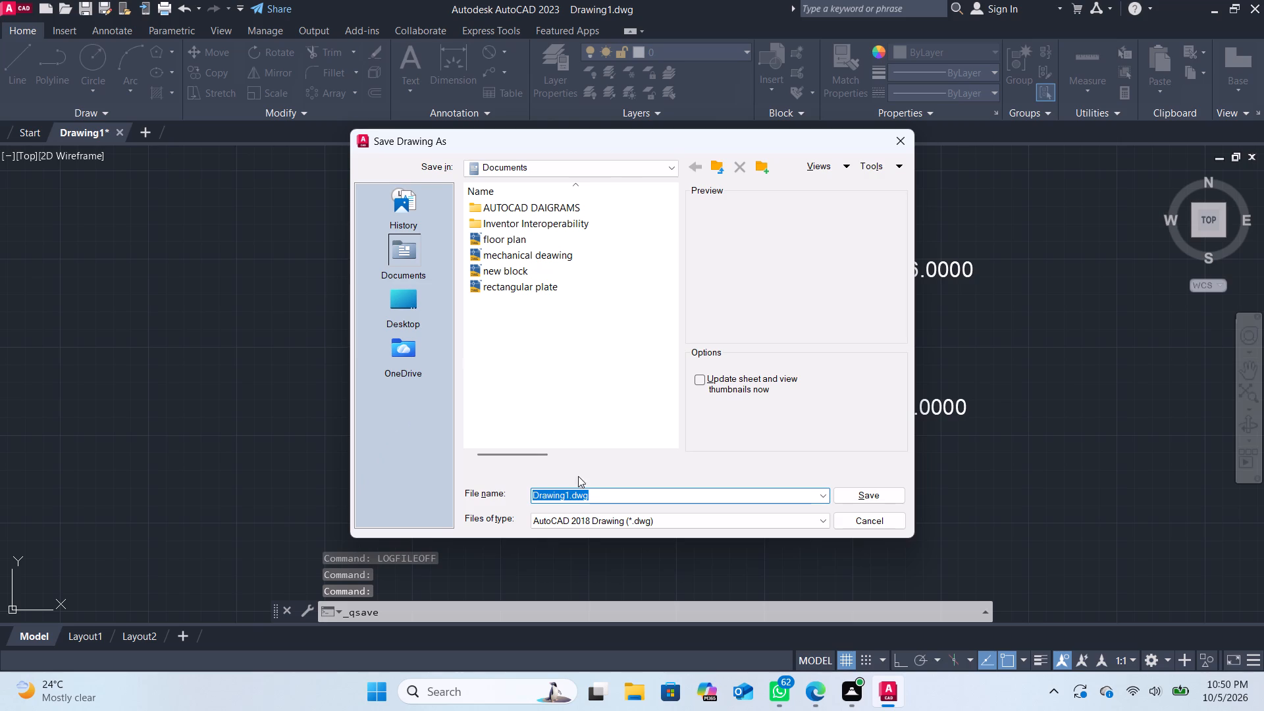
click(608, 501)
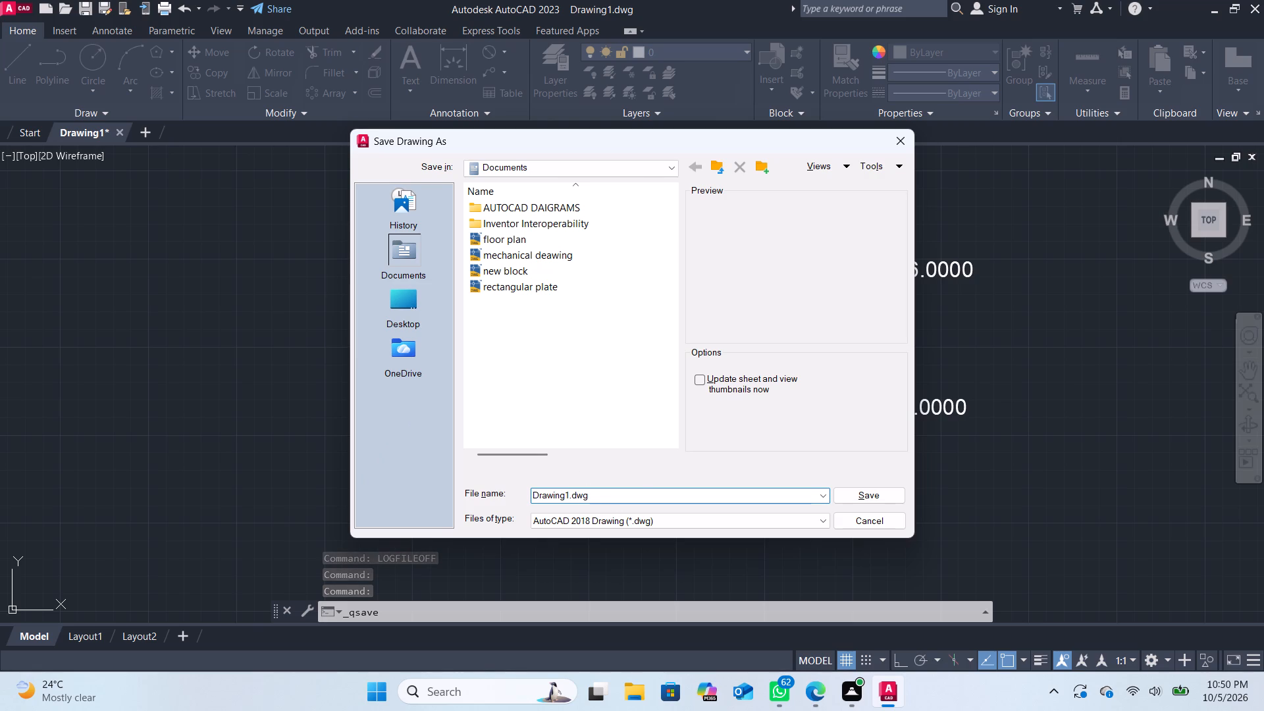
click(571, 492)
key(Left)
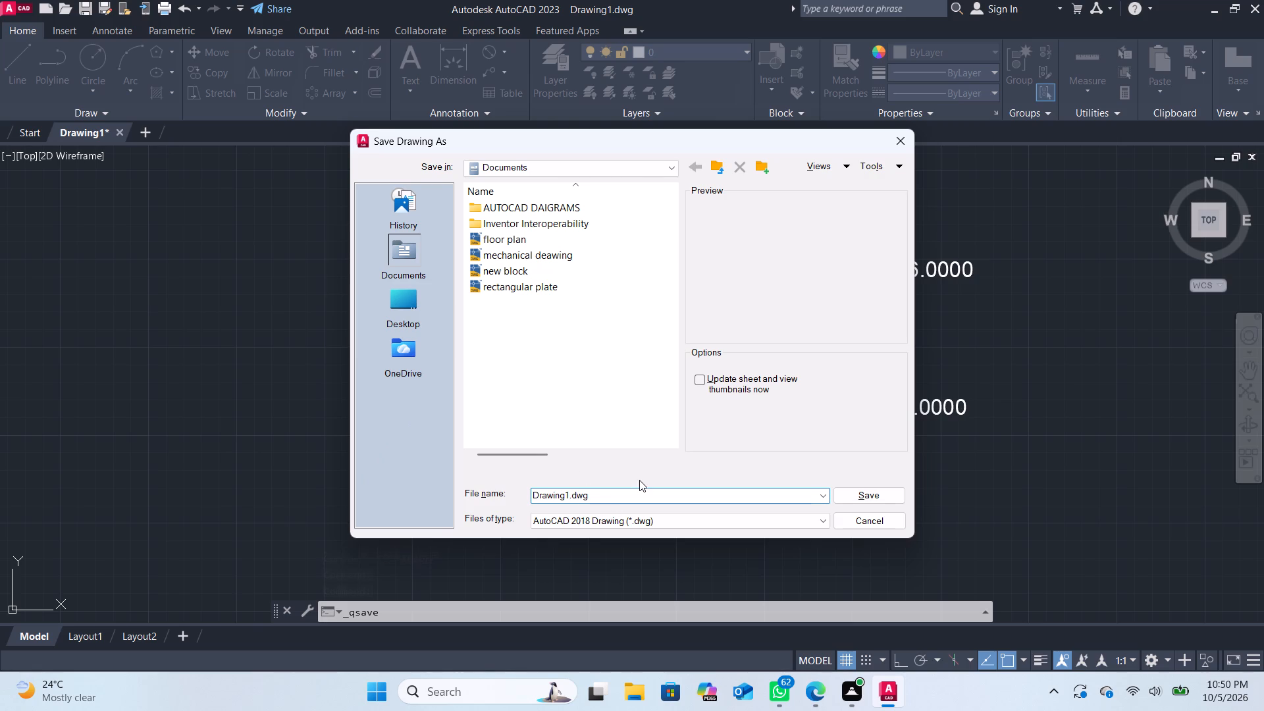
key(BackSpace)
key(BackSpace)
key(BackSpace)
key(BackSpace)
key(BackSpace)
key(BackSpace)
key(BackSpace)
key(BackSpace)
key(BackSpace)
text(stator drawing)
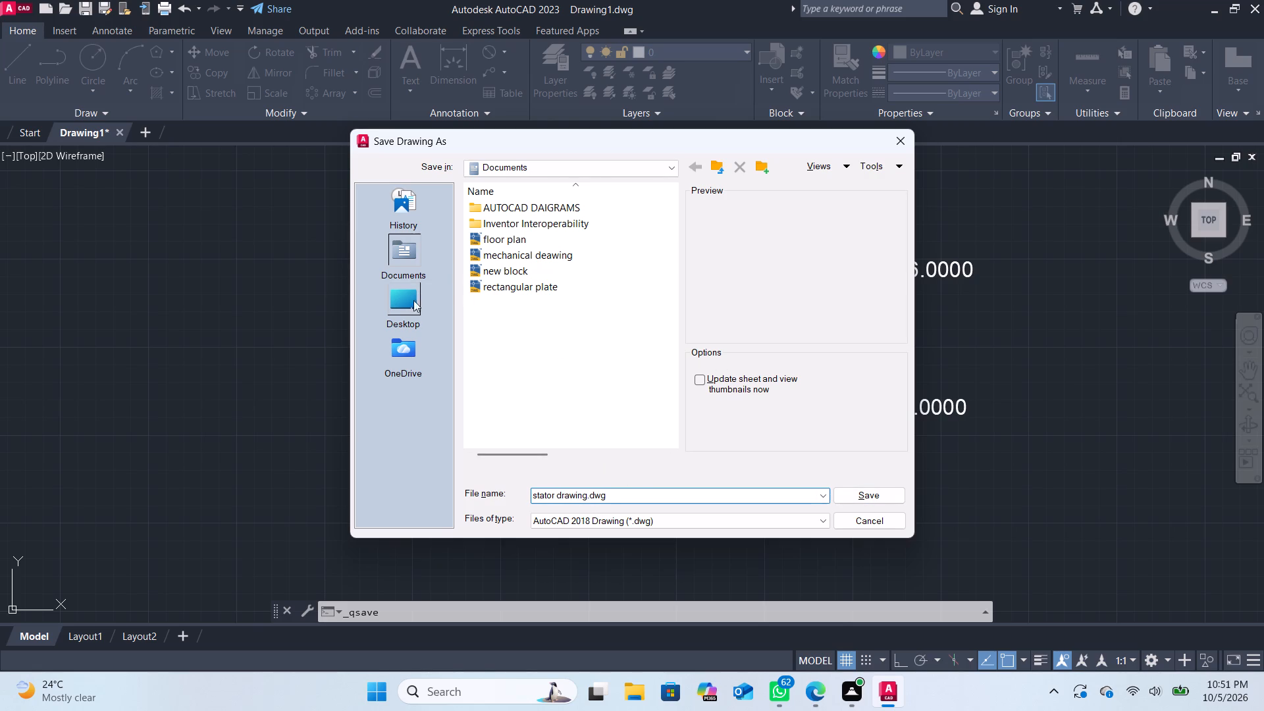
Save the drawing in the AUTOCAD DAIGRAMS folder inside Documents.
click(408, 248)
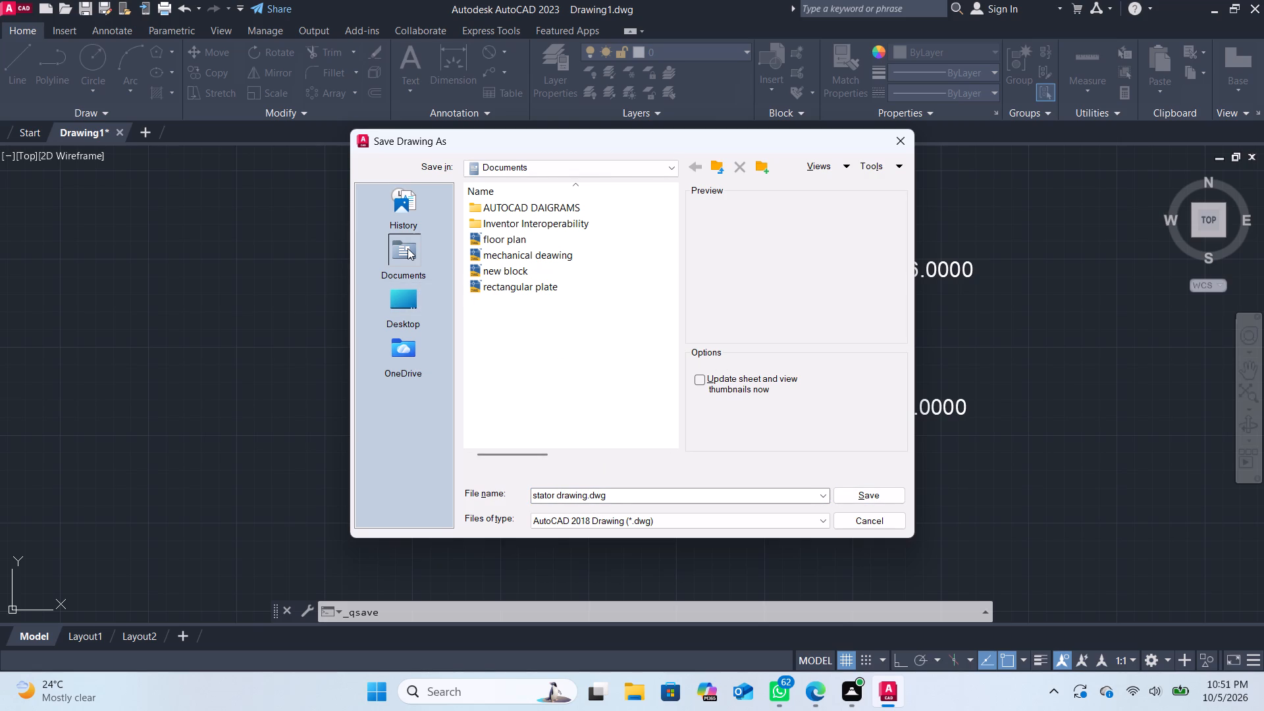
double_click(525, 215)
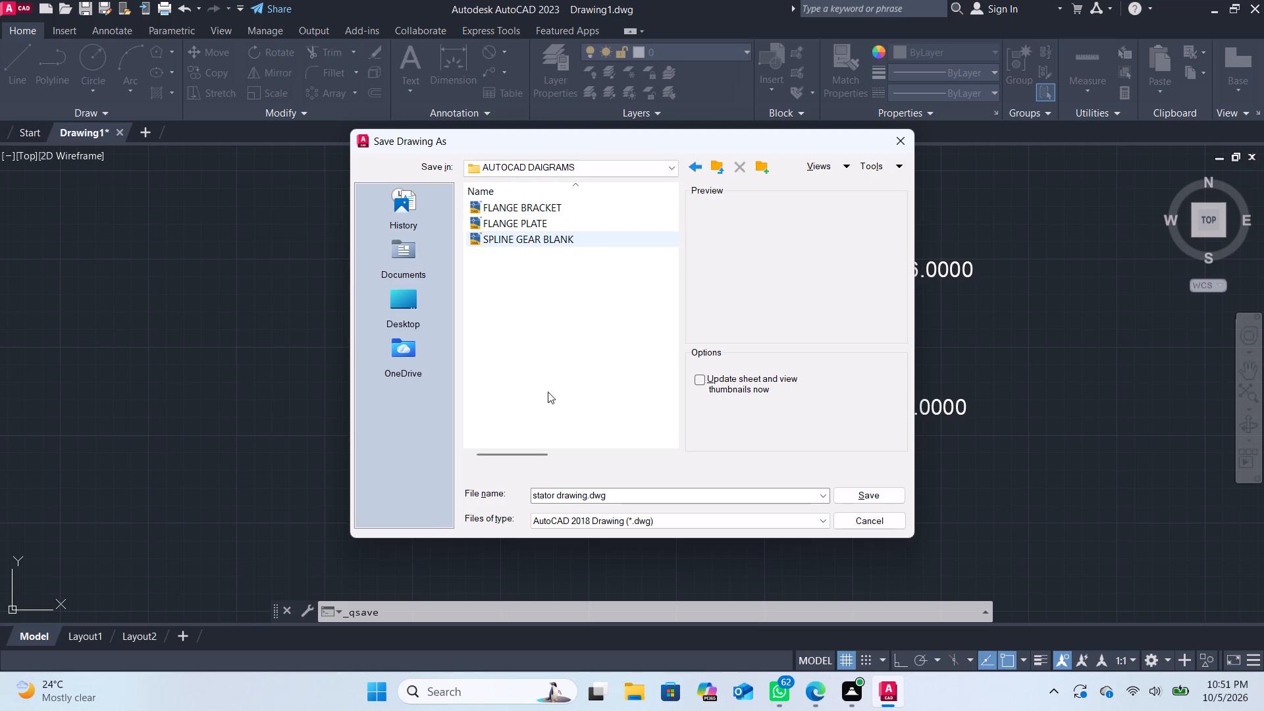
click(891, 492)
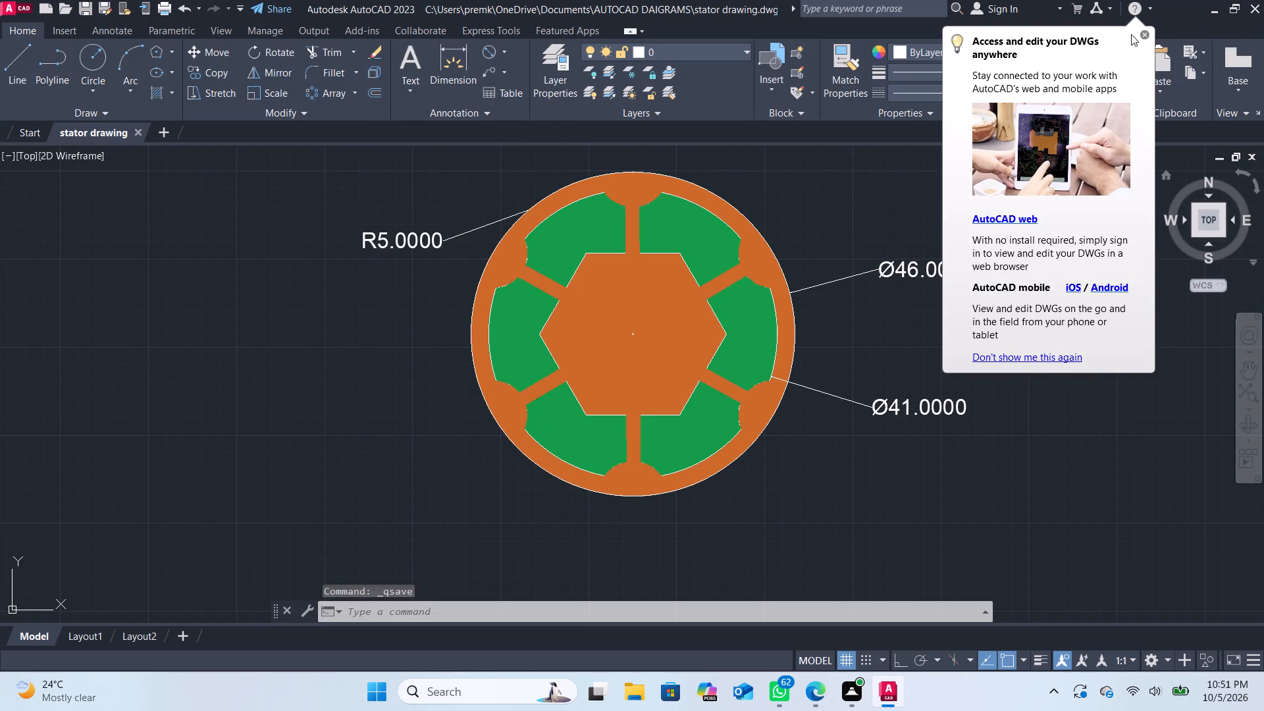
Dismiss the notice about accessing and editing DWGs anywhere.
click(1136, 34)
click(1146, 39)
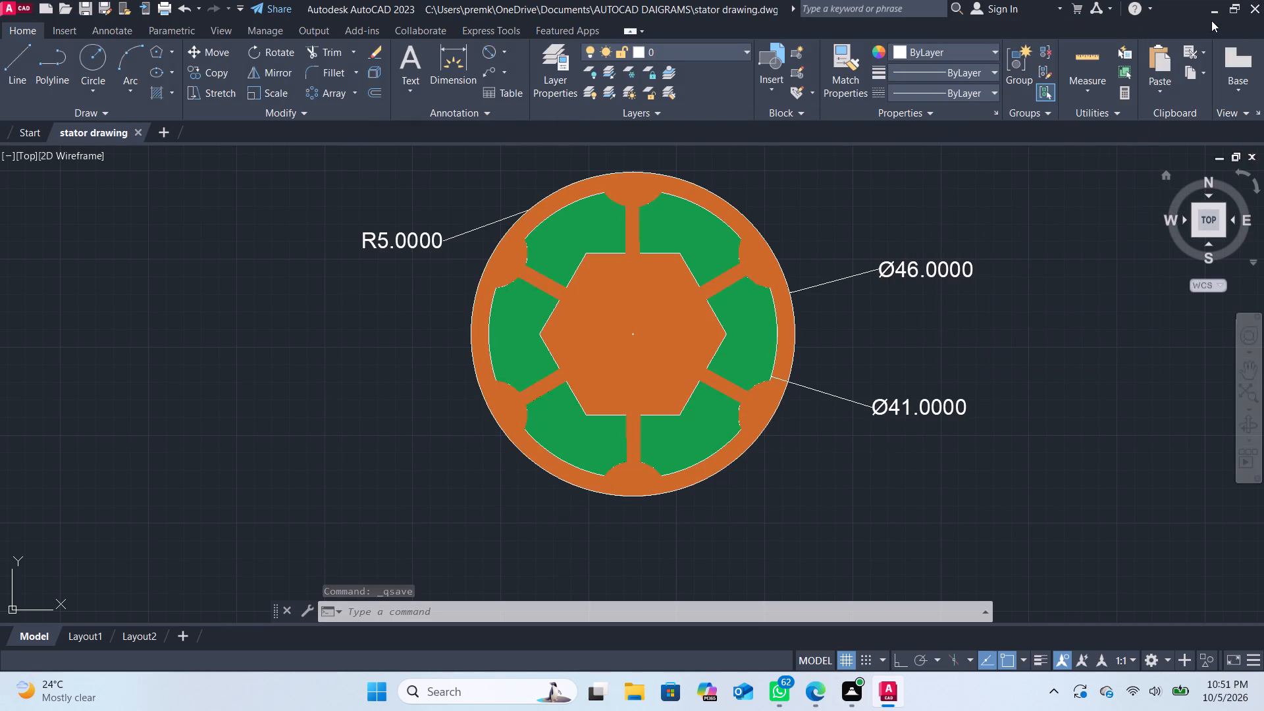